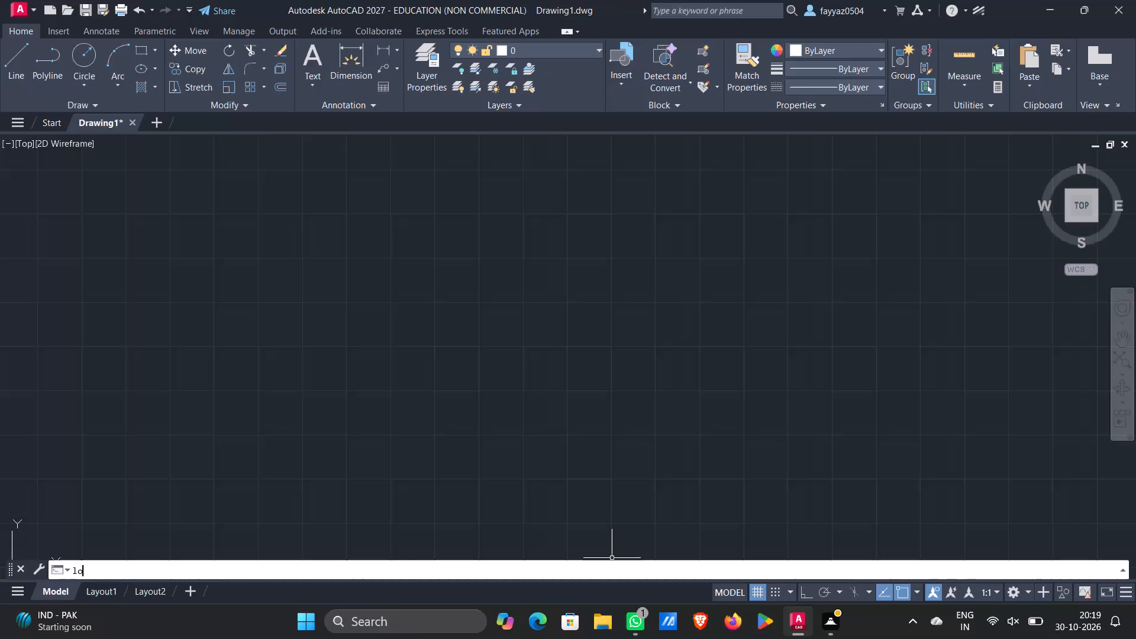
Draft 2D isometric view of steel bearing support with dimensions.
Turn on command log file recording with LOGFILEON.
text(gfileon)
key(Return)
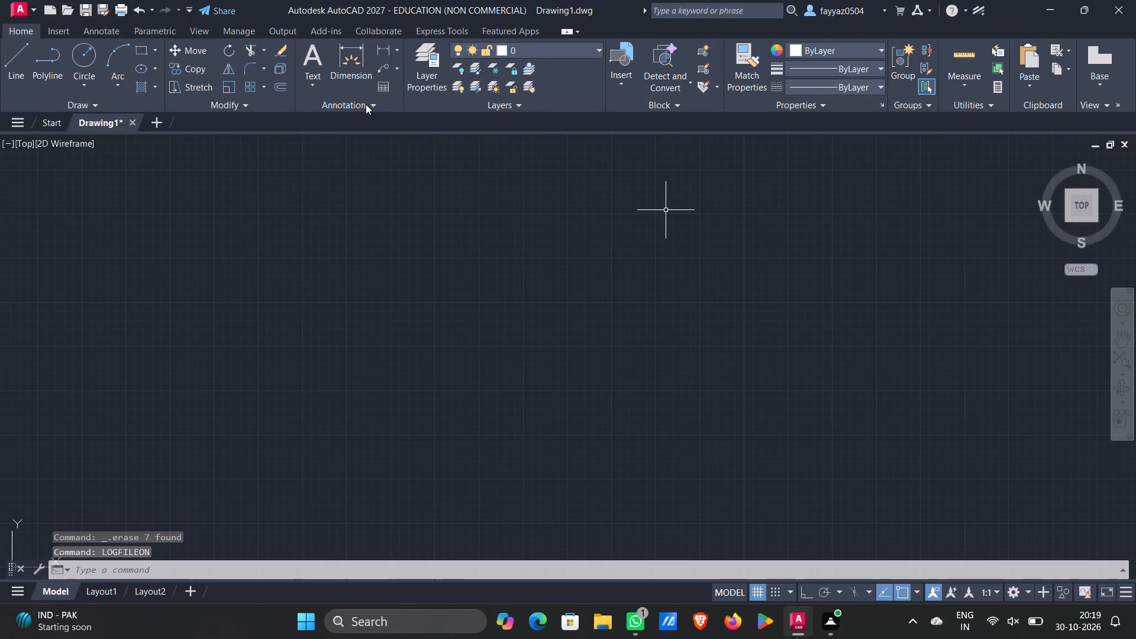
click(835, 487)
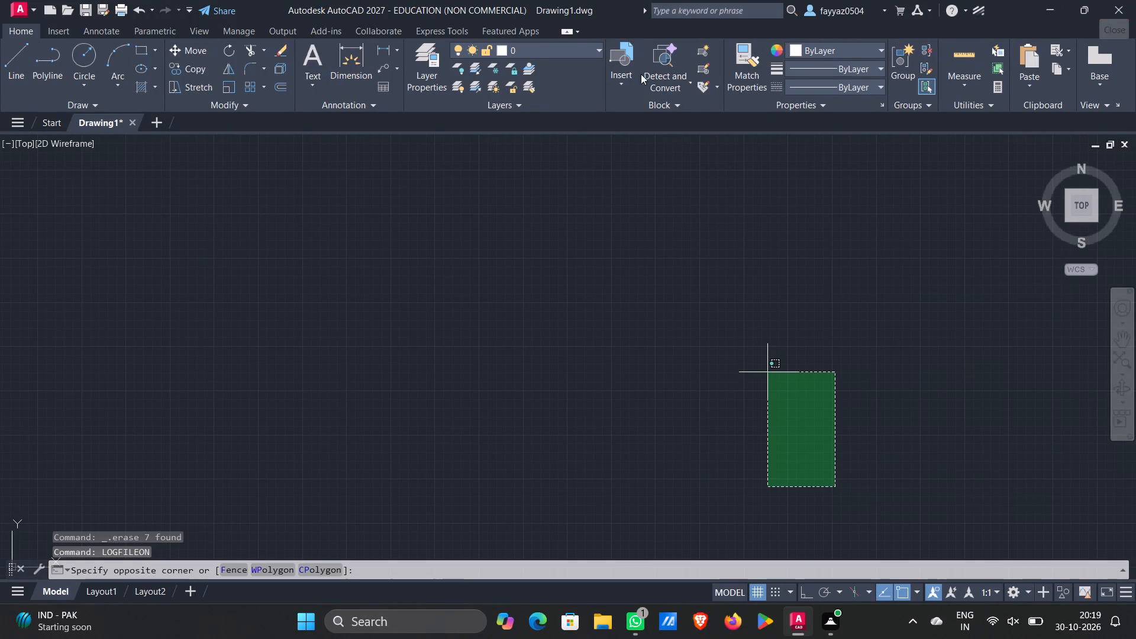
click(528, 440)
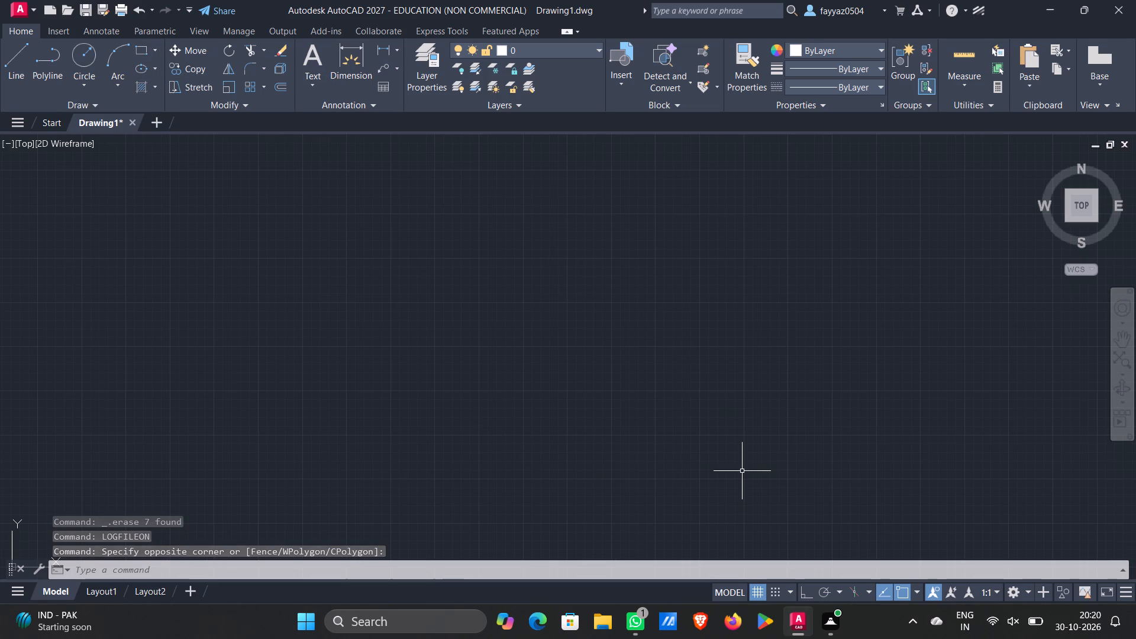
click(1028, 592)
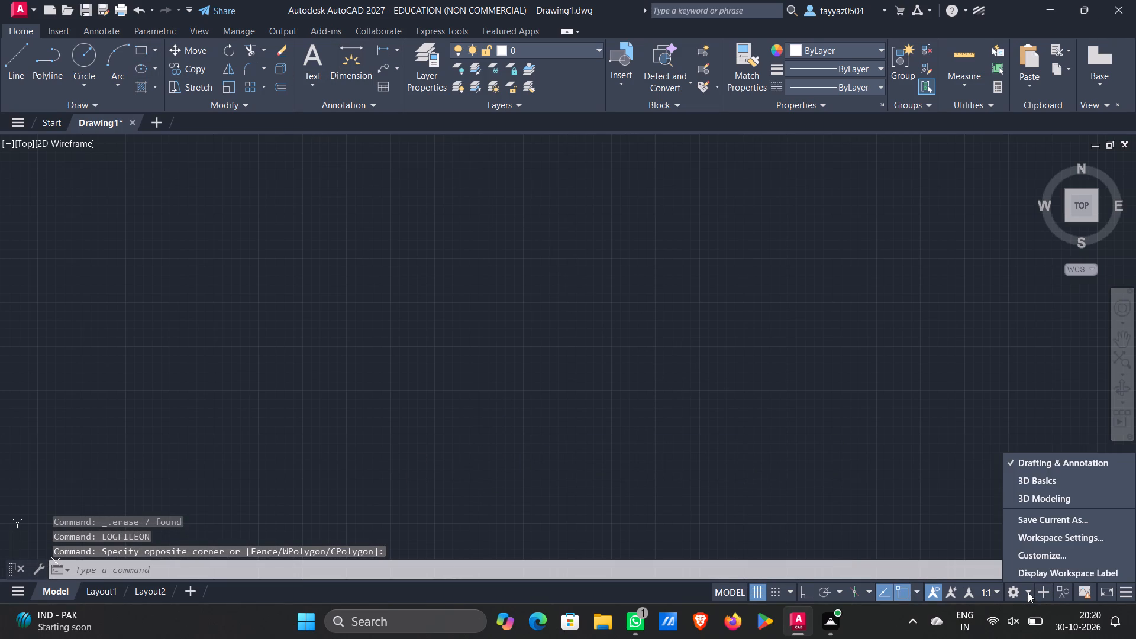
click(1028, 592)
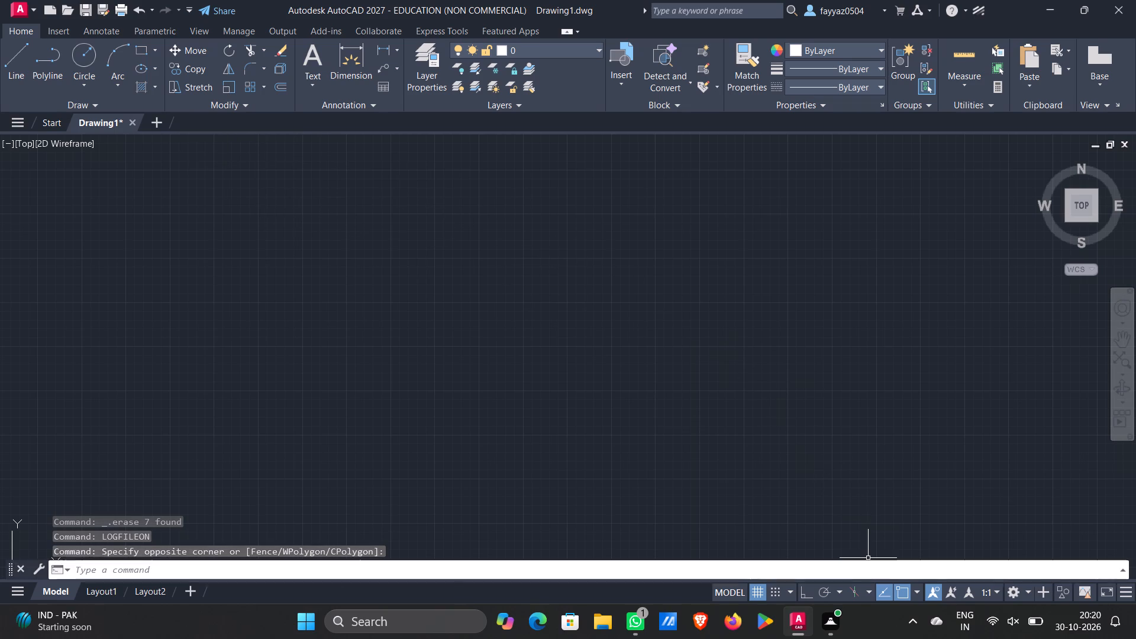
Turn on isometric drafting and switch the drawing plane to Isoplane Right.
click(853, 590)
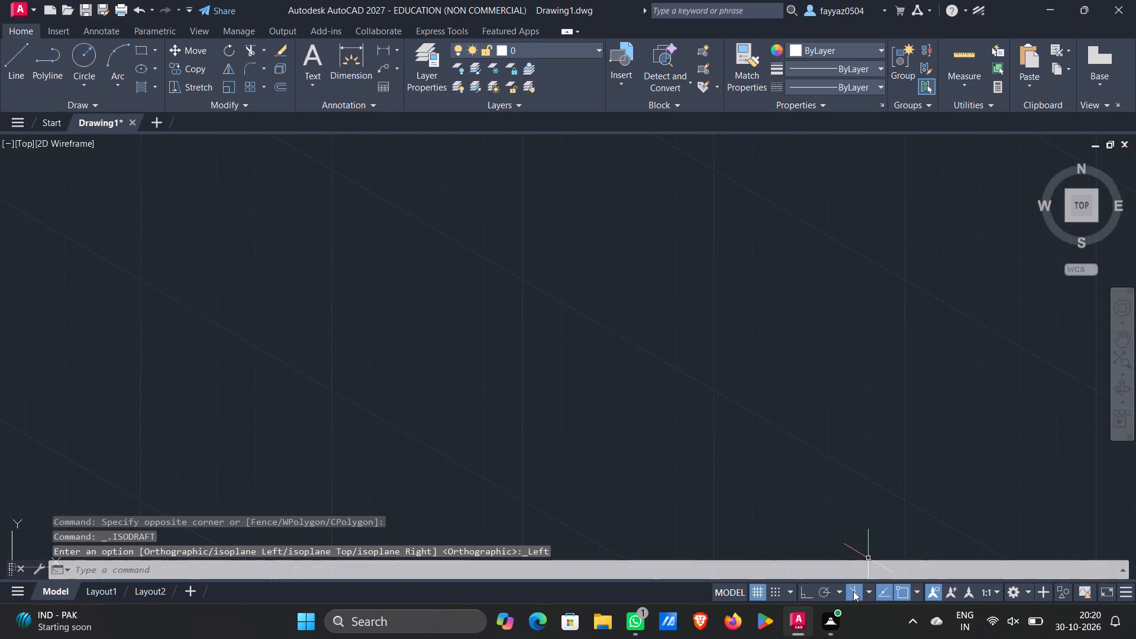
click(867, 595)
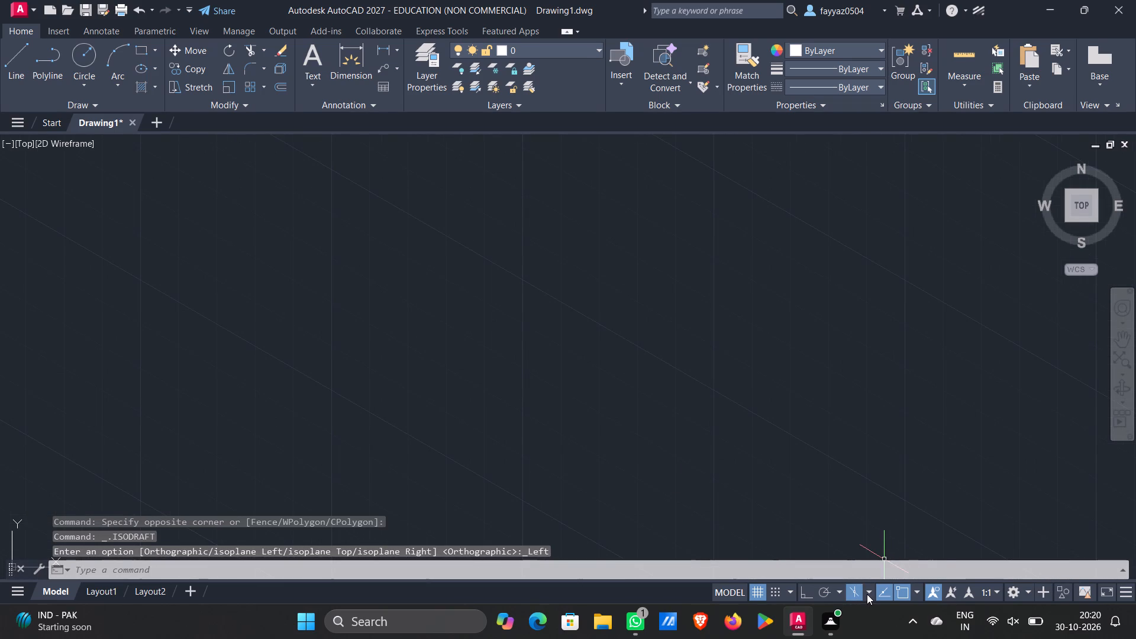
click(867, 564)
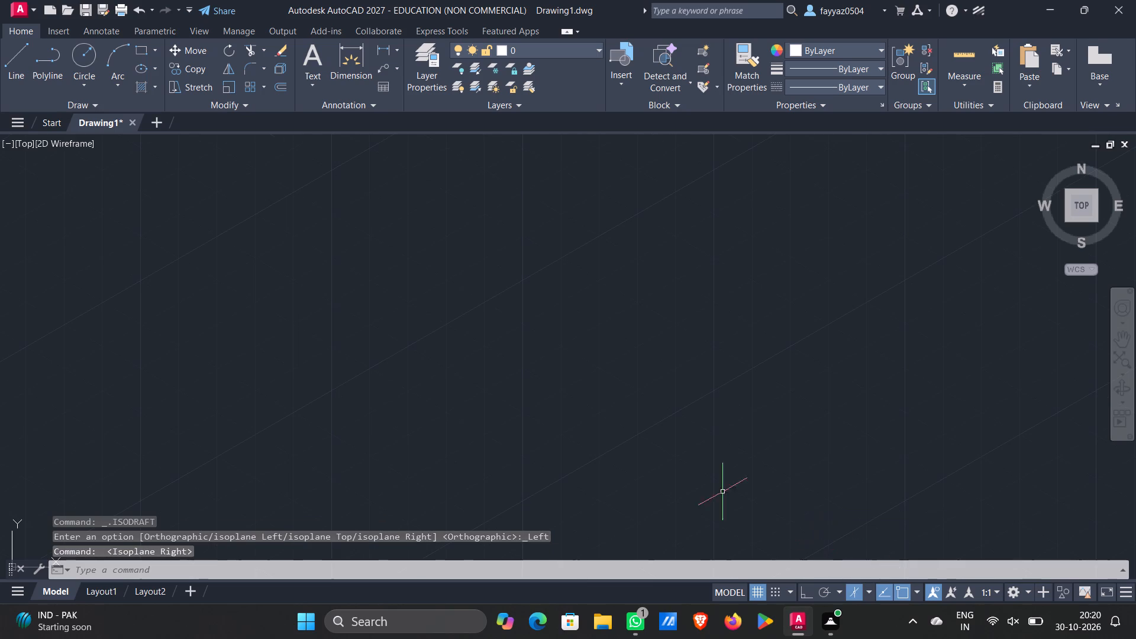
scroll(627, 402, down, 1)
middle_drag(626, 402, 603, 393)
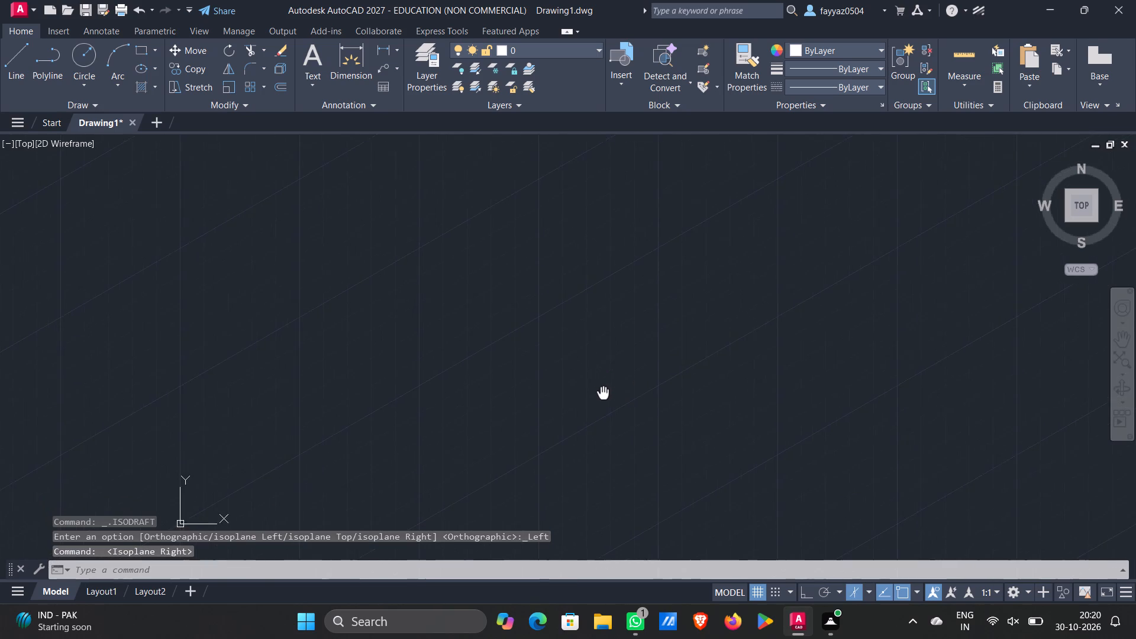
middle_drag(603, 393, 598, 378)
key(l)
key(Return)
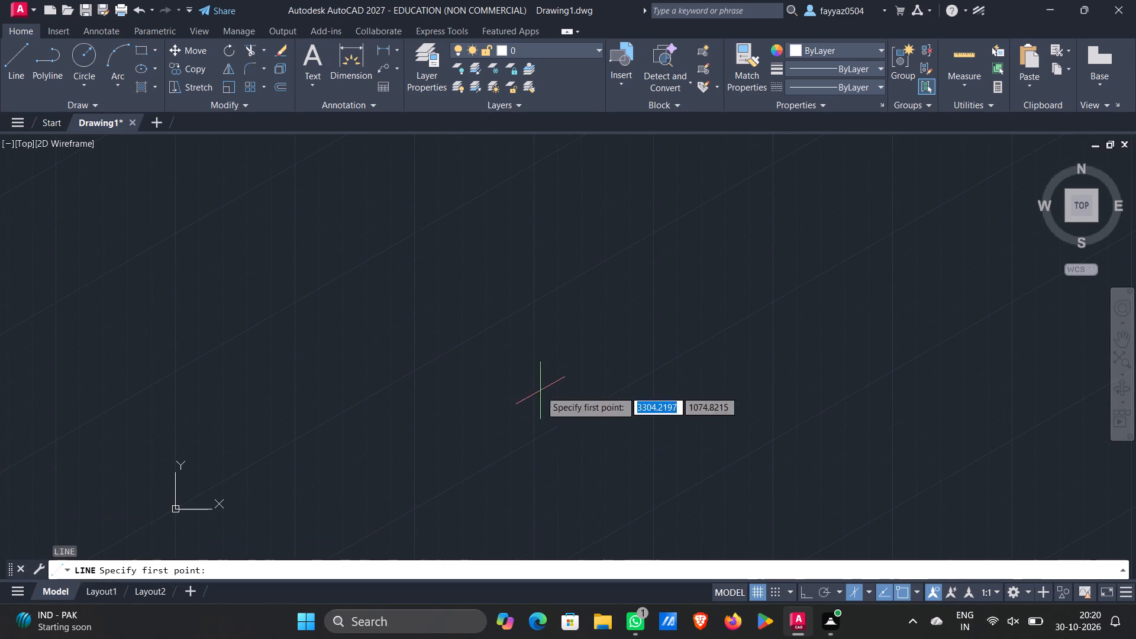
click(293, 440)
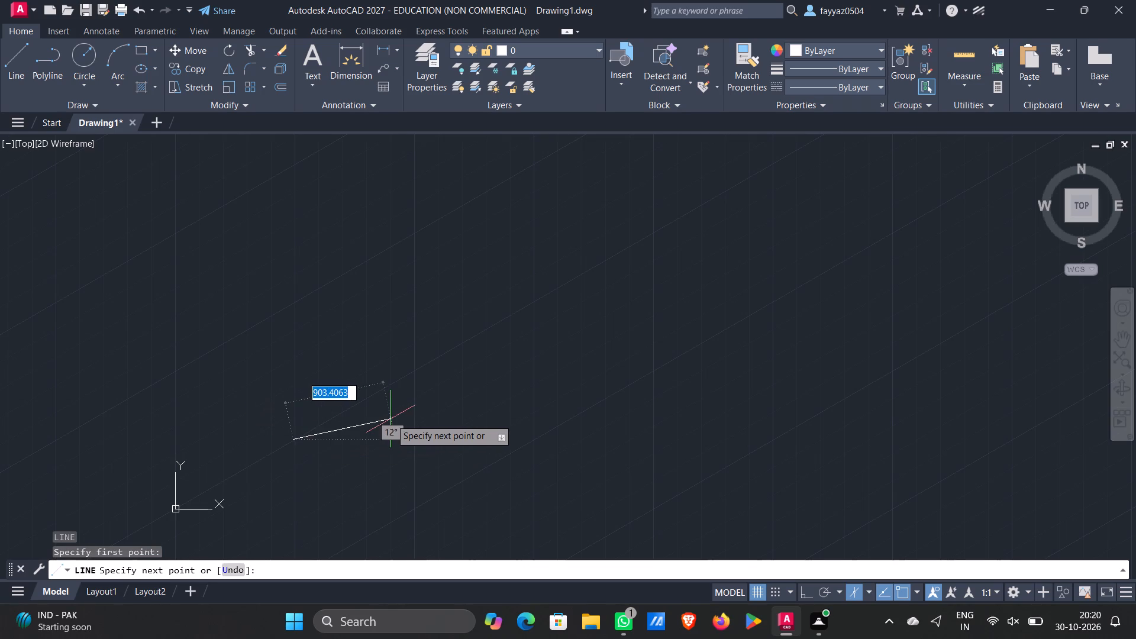
Turn on Ortho mode.
click(805, 591)
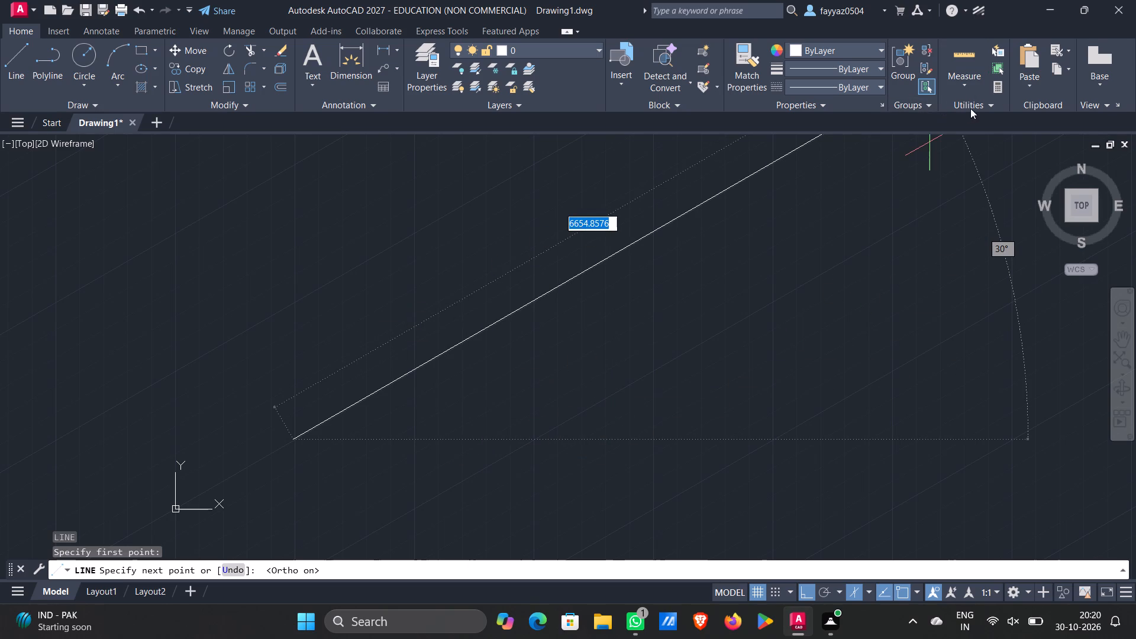
Calculate 64-20 in the quick calculator, divide the result by 2, and close the calculator.
click(995, 89)
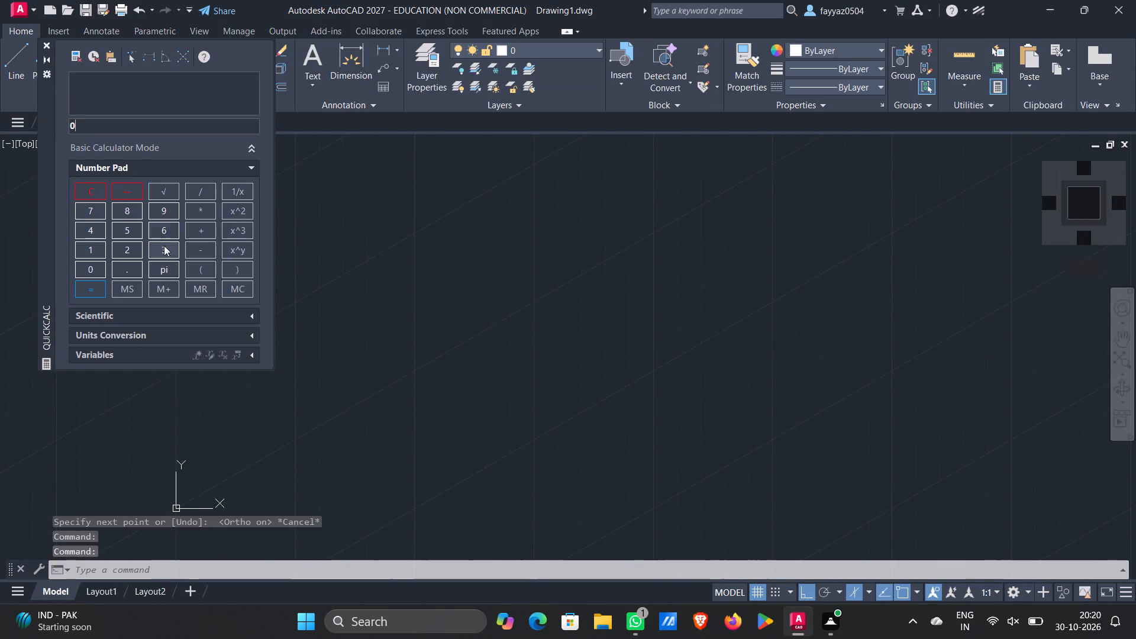
click(164, 228)
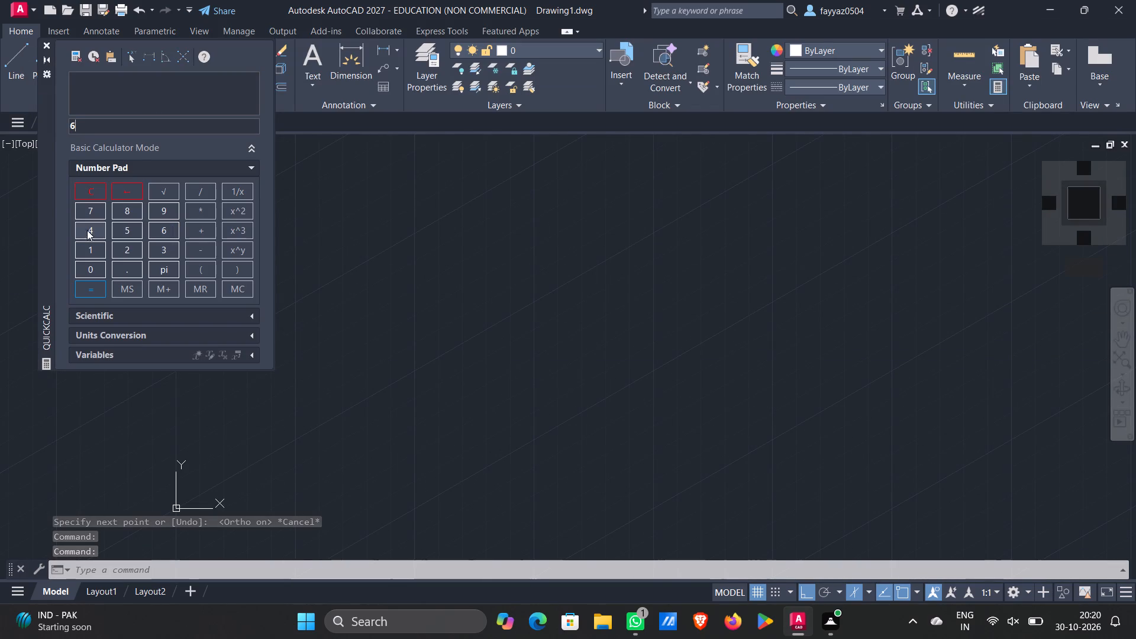
click(86, 230)
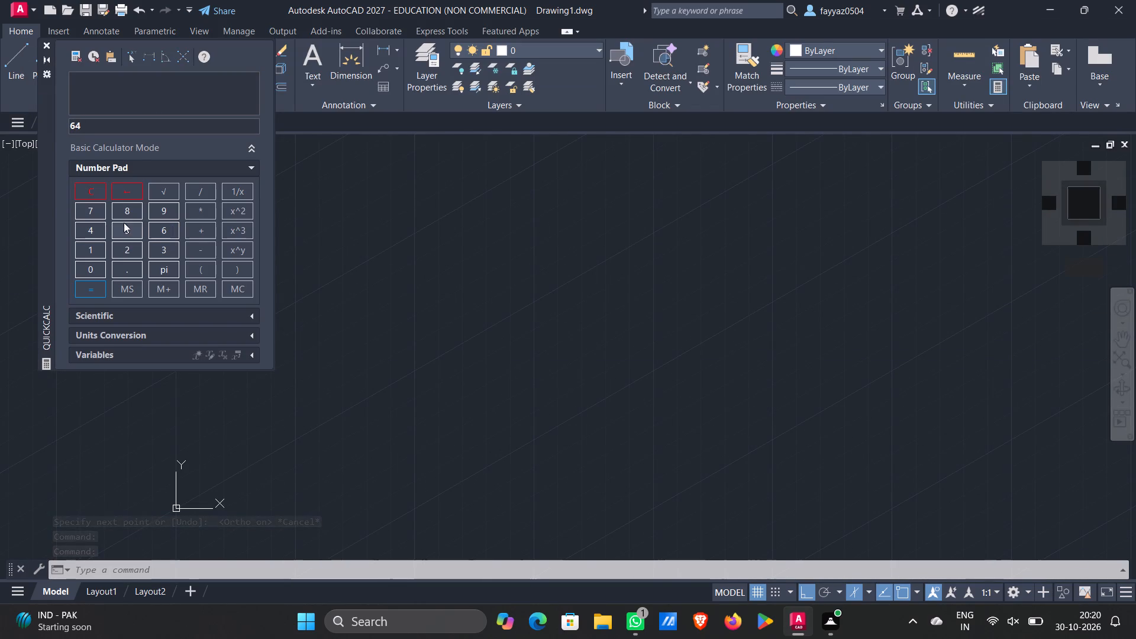
click(199, 247)
click(133, 251)
click(98, 267)
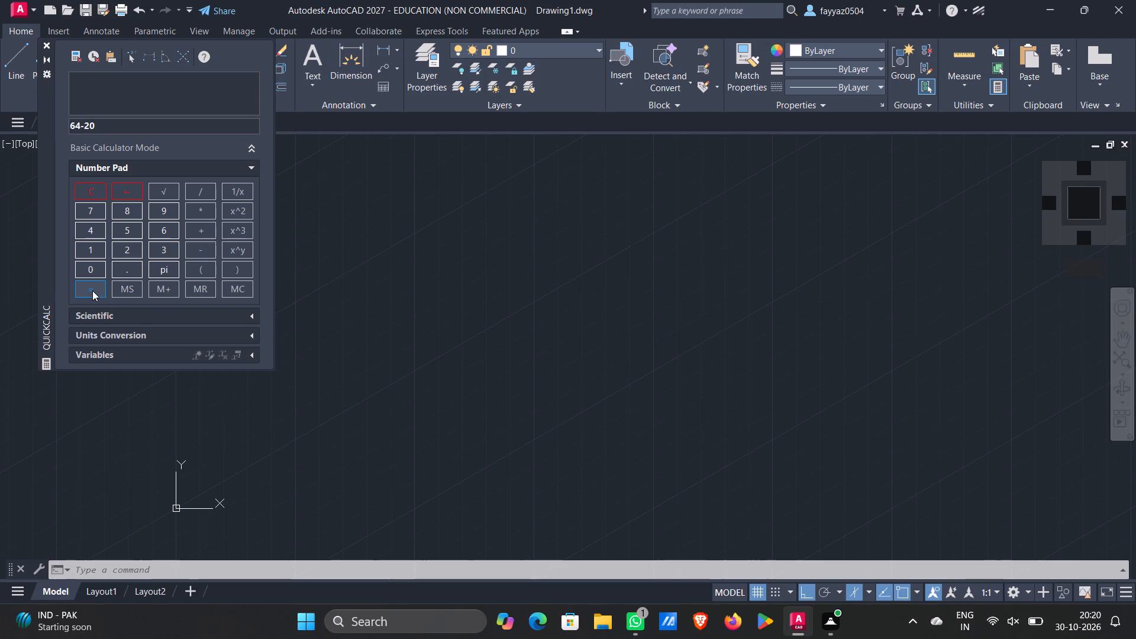
click(92, 291)
click(204, 186)
click(135, 250)
click(99, 285)
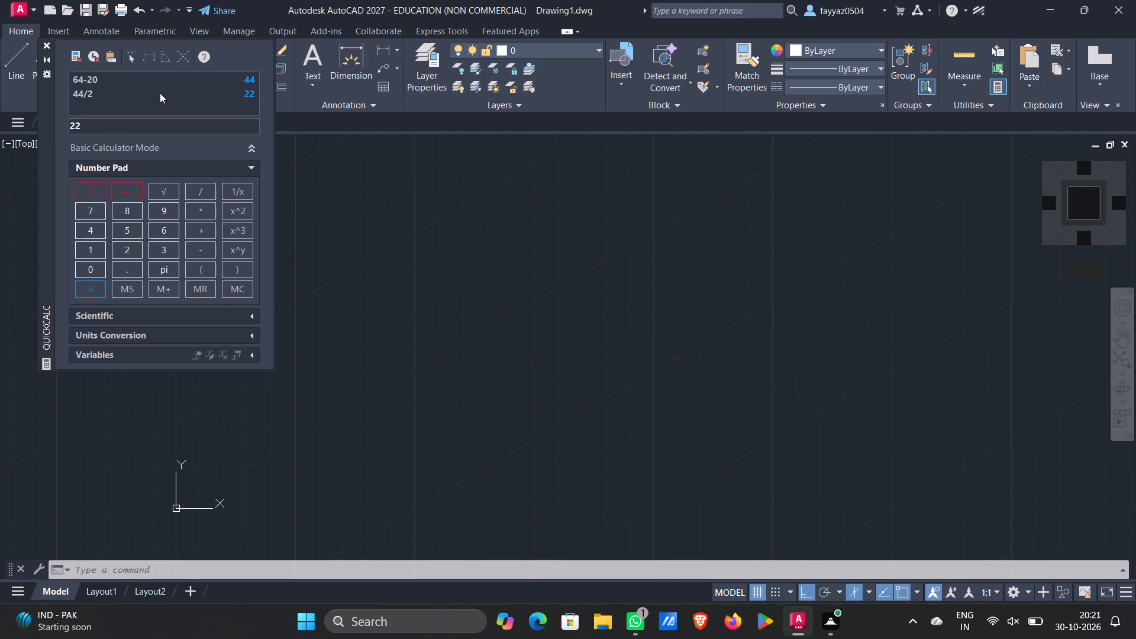
click(44, 40)
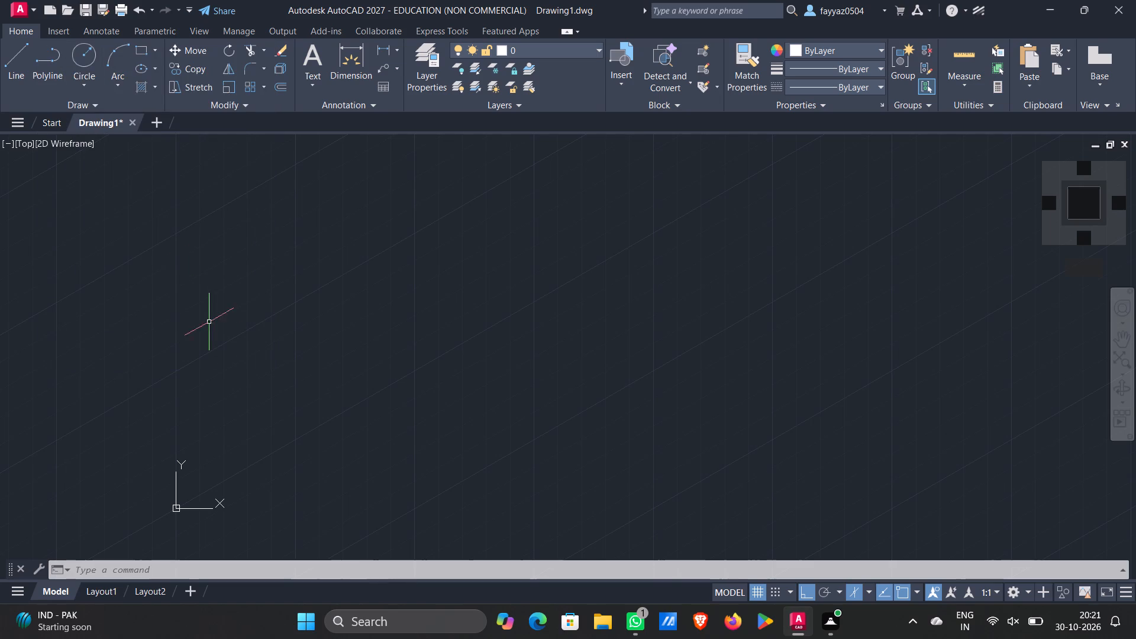
Start a line near the drawing origin and draw its first segment 22 units long along the 30° isometric axis.
key(l)
key(Return)
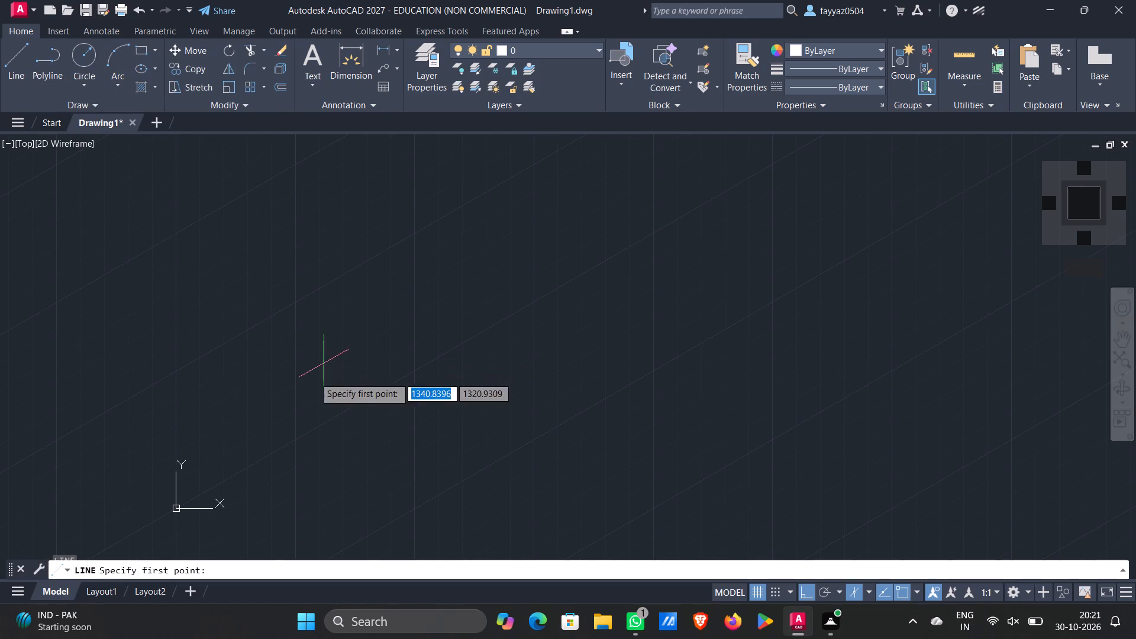
click(293, 437)
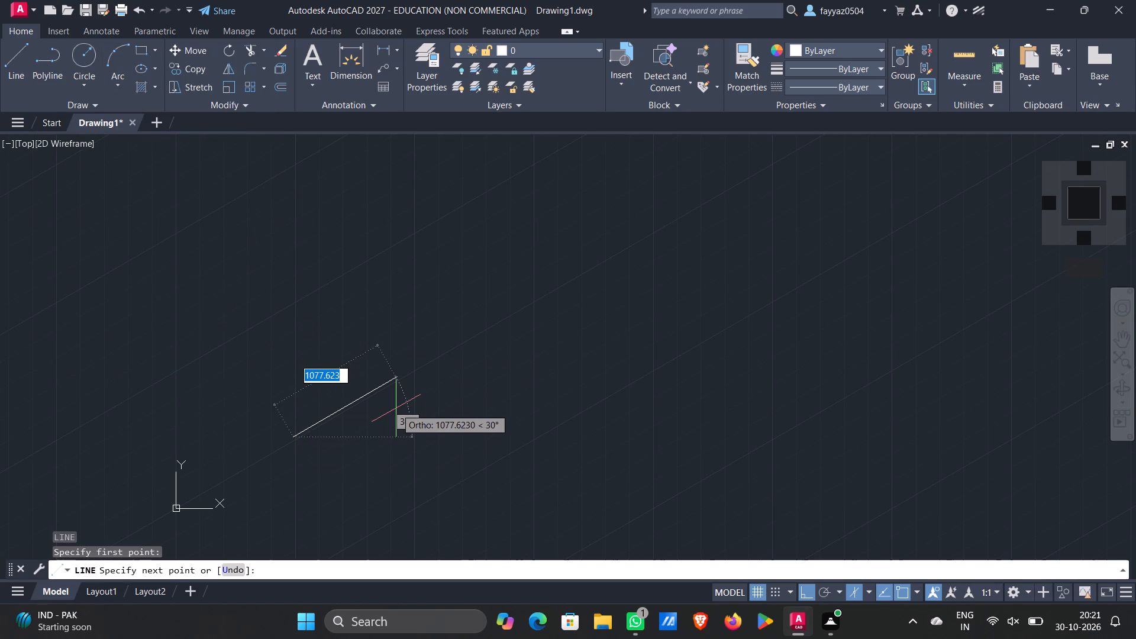
text(22)
key(Return)
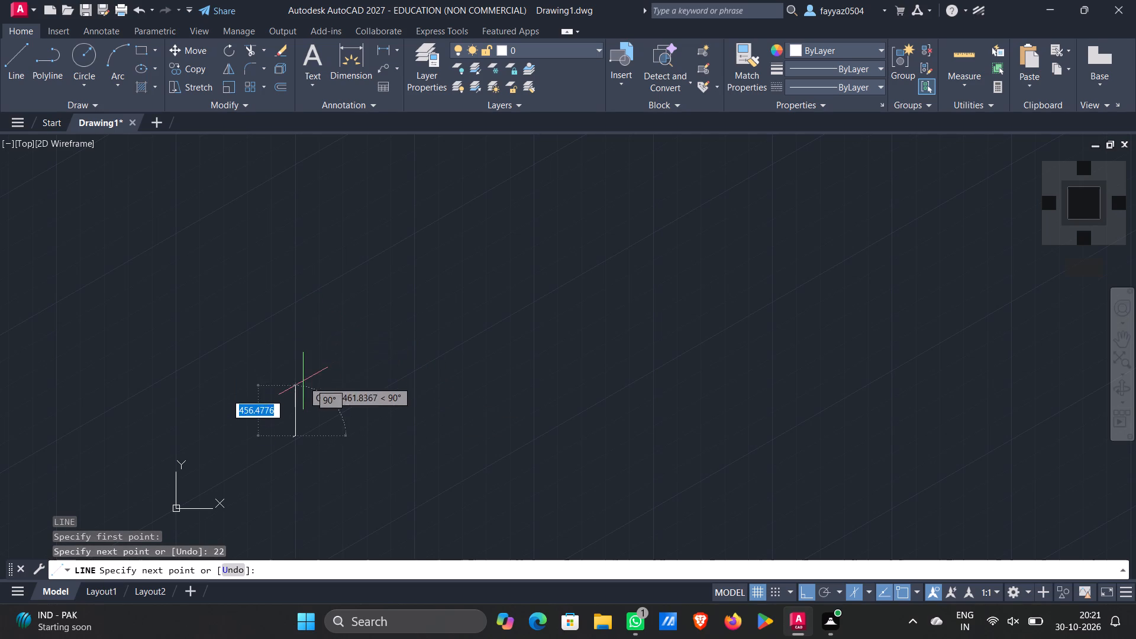
Continue the line with a vertical segment 10 units upward from the end of the 22-unit segment.
scroll(303, 381, up, 4)
middle_drag(278, 455, 670, 253)
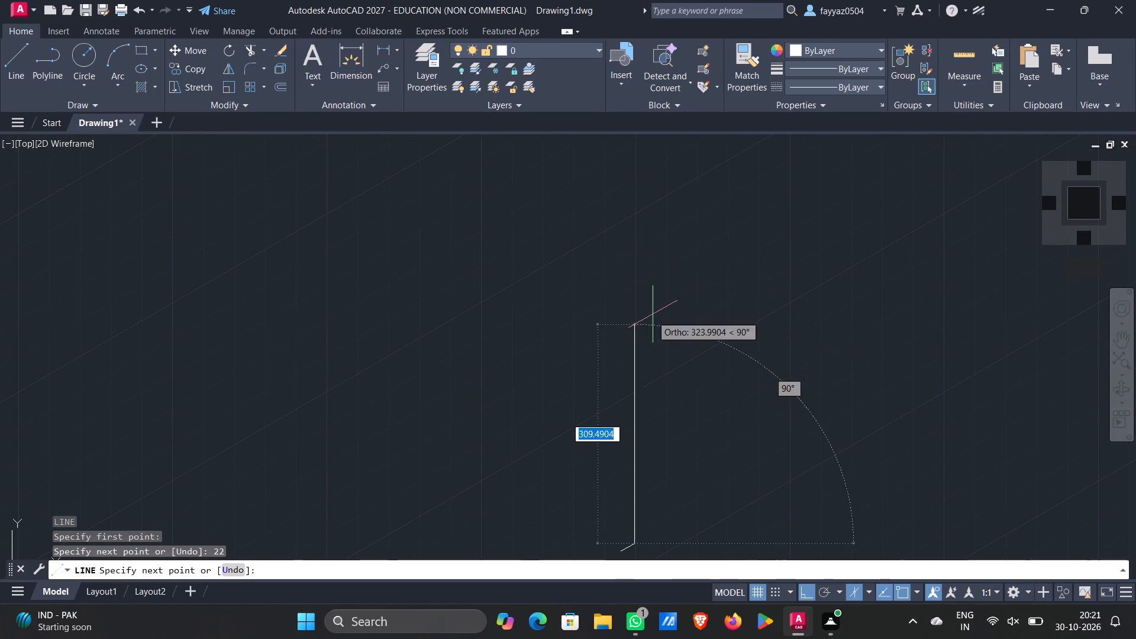
middle_drag(617, 390, 613, 207)
scroll(640, 275, up, 1)
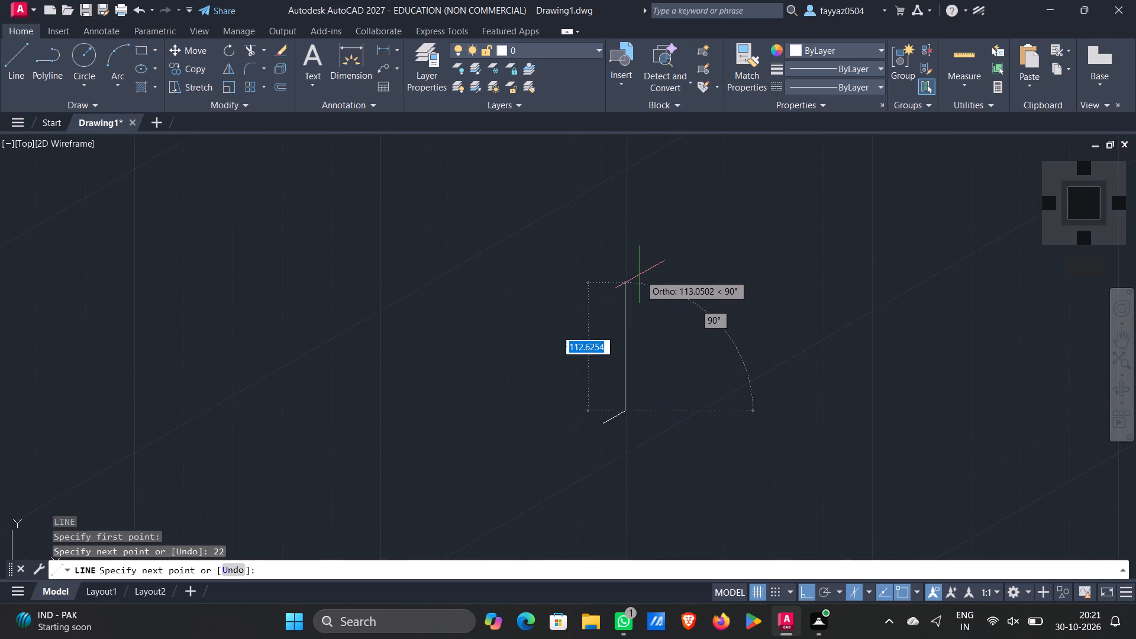
scroll(640, 275, up, 2)
middle_drag(651, 343, 644, 170)
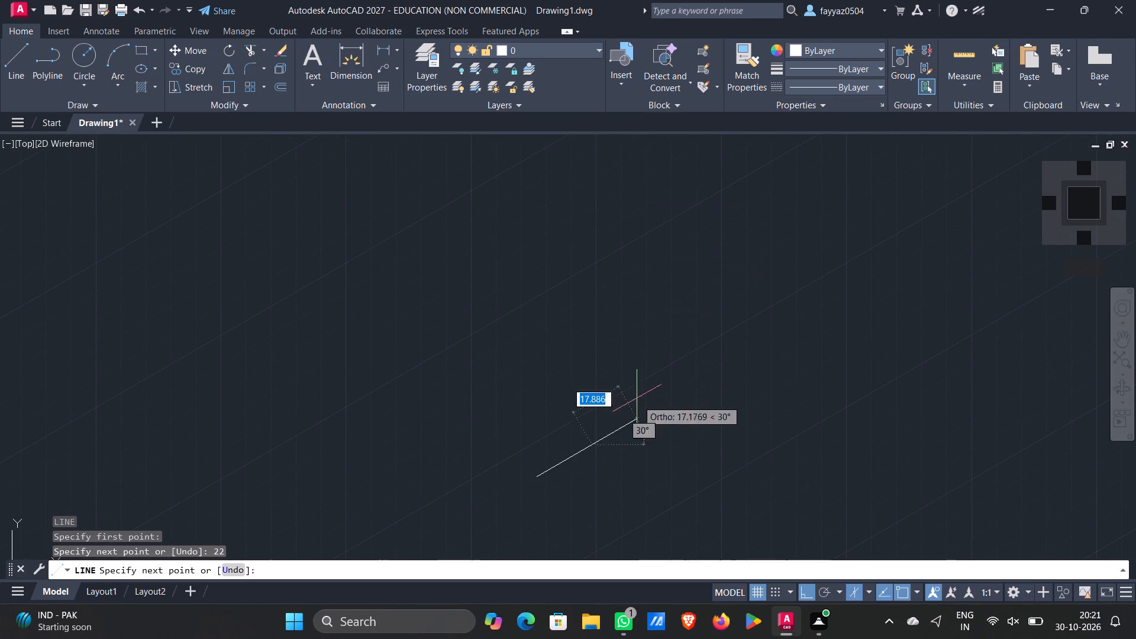
middle_drag(611, 438, 605, 353)
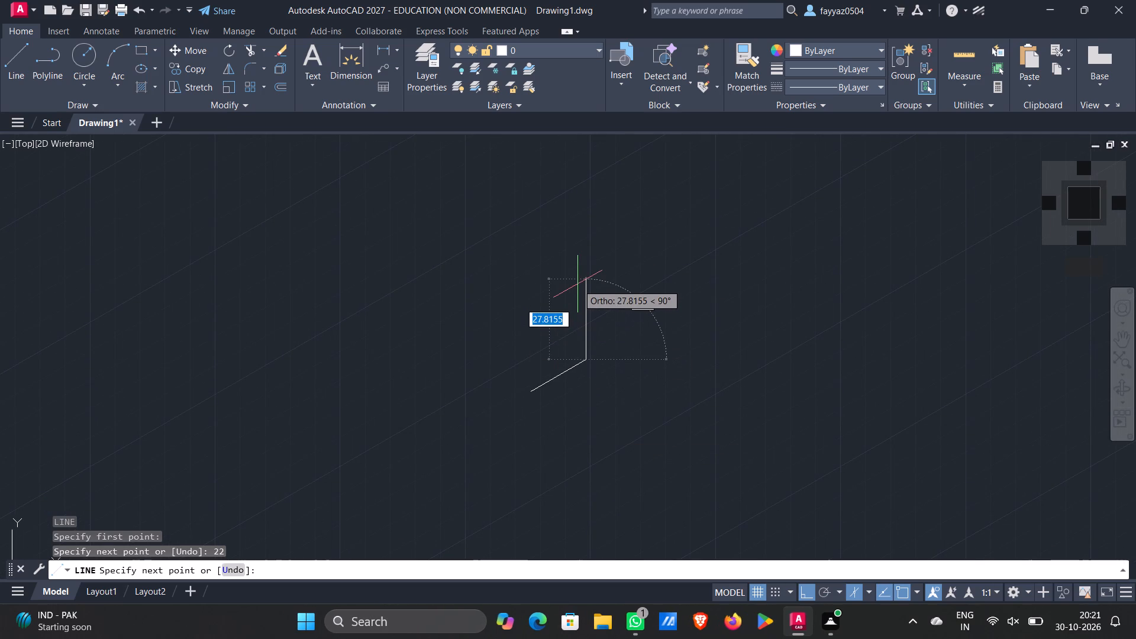
text(10)
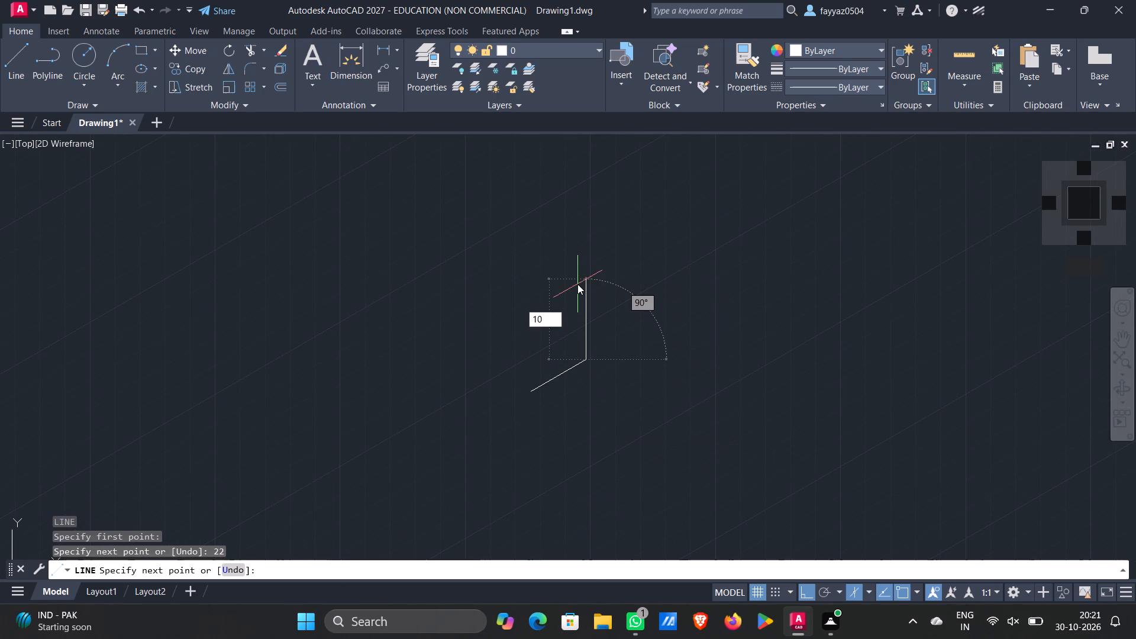
key(Return)
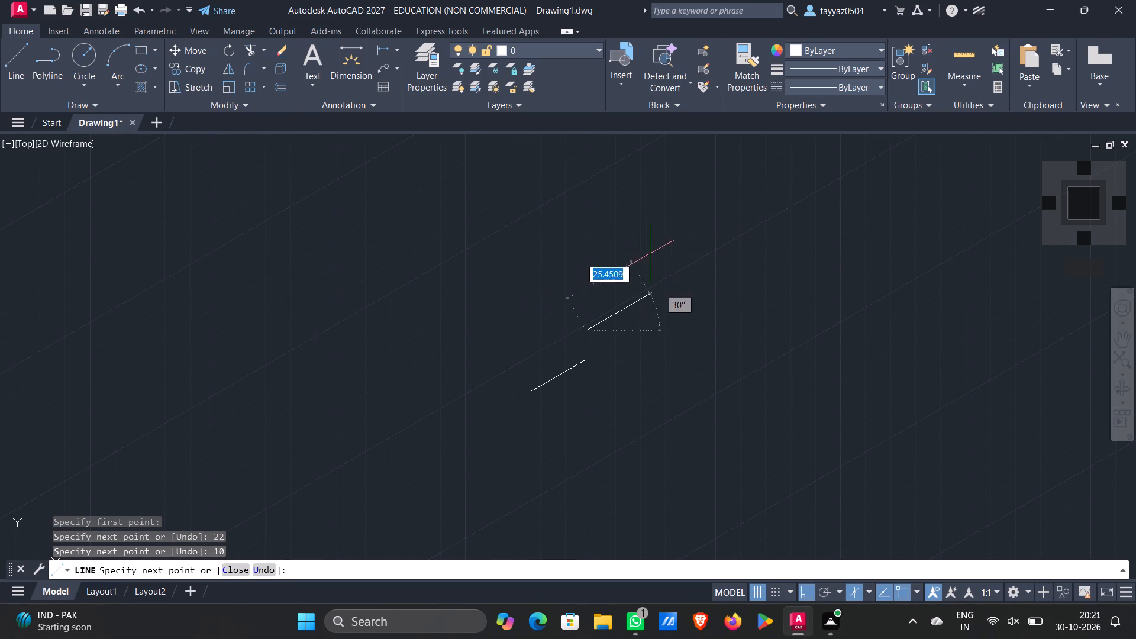
Turn off Ortho mode and turn on polar tracking while keeping the line command running.
click(805, 594)
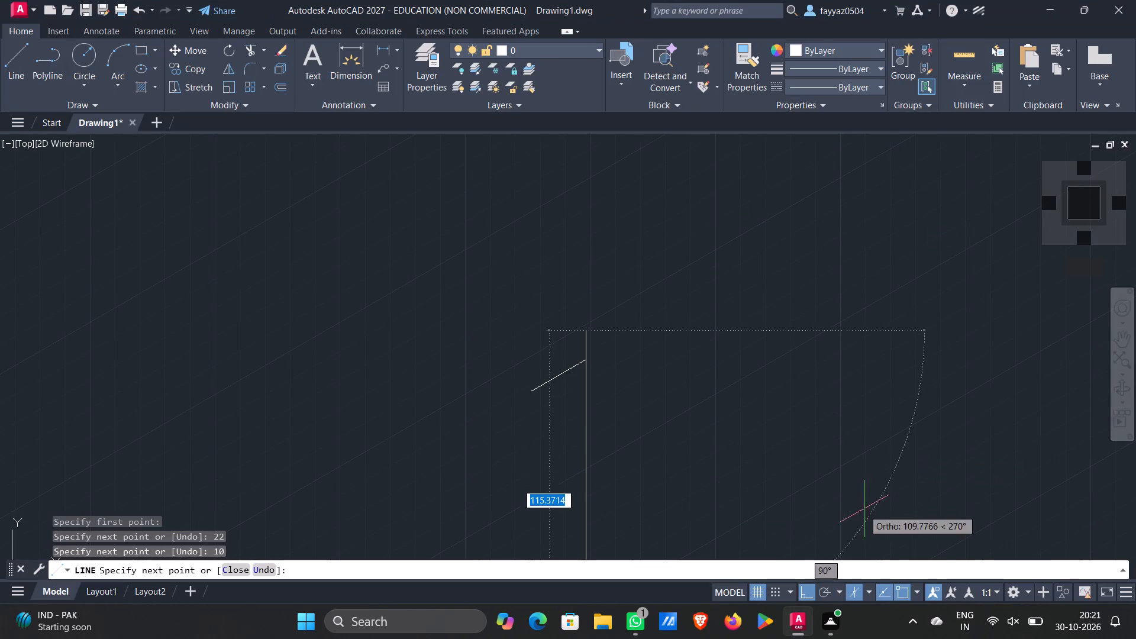
click(806, 591)
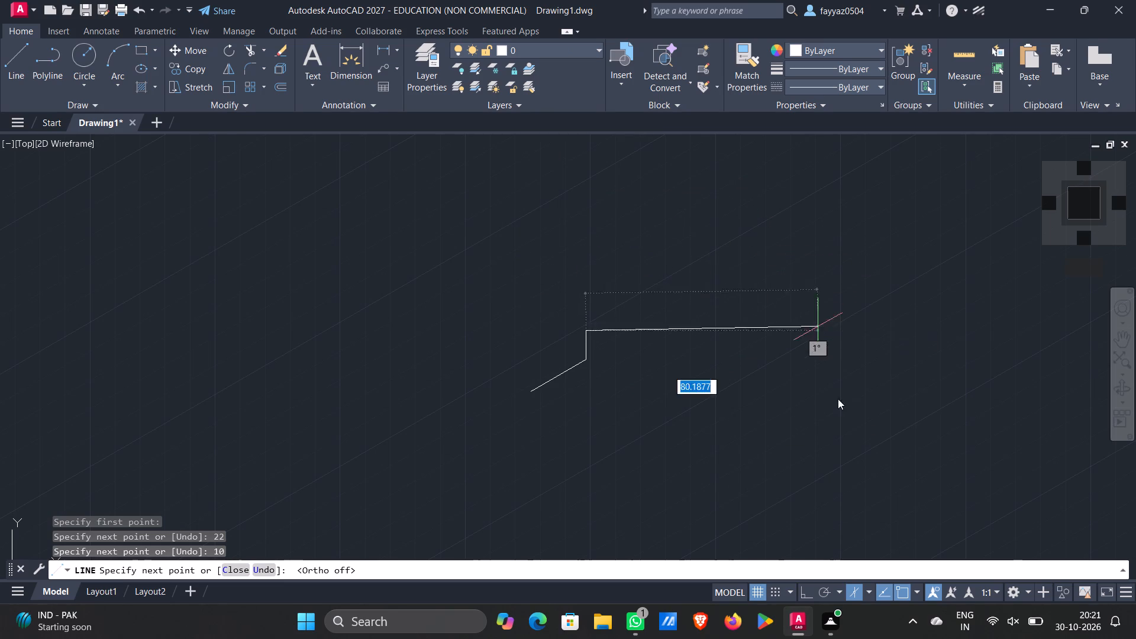
click(917, 589)
click(917, 589)
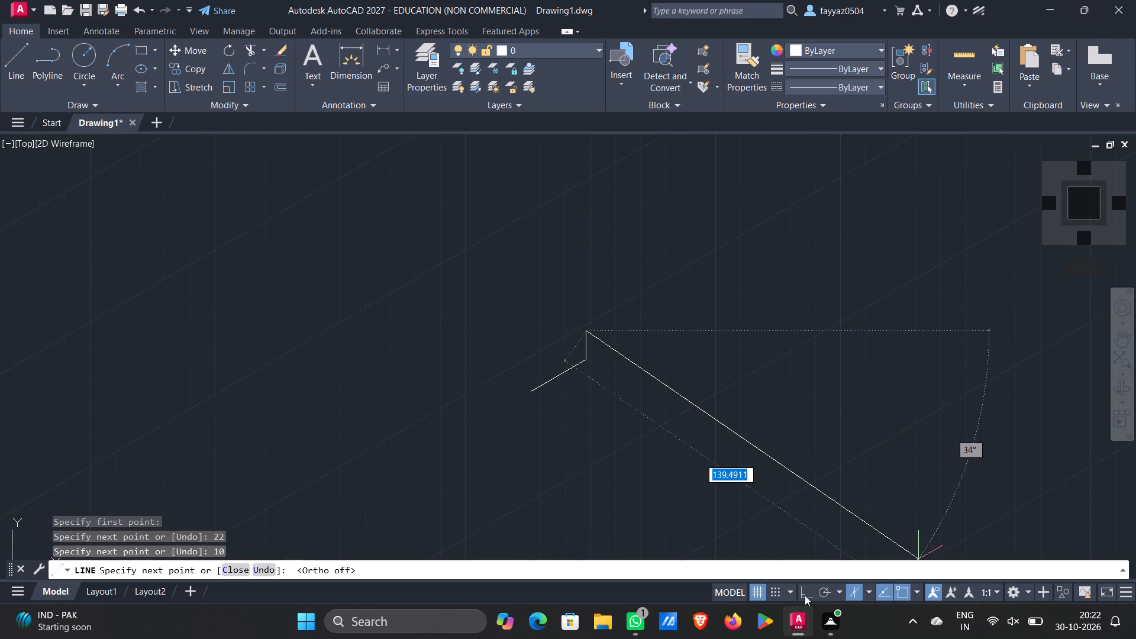
click(839, 590)
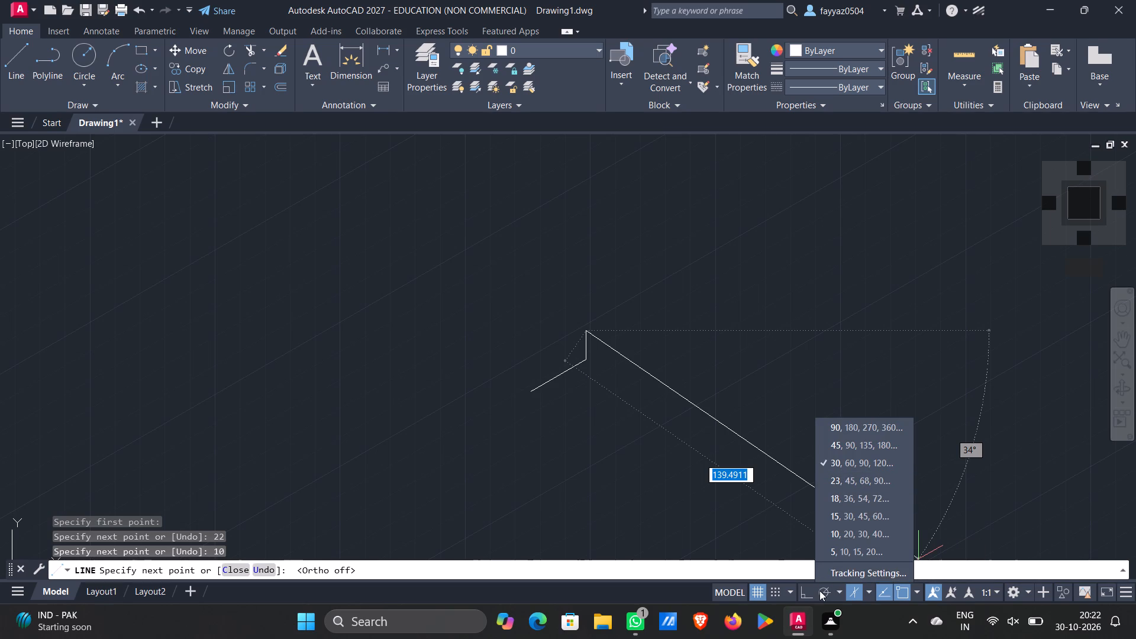
click(820, 590)
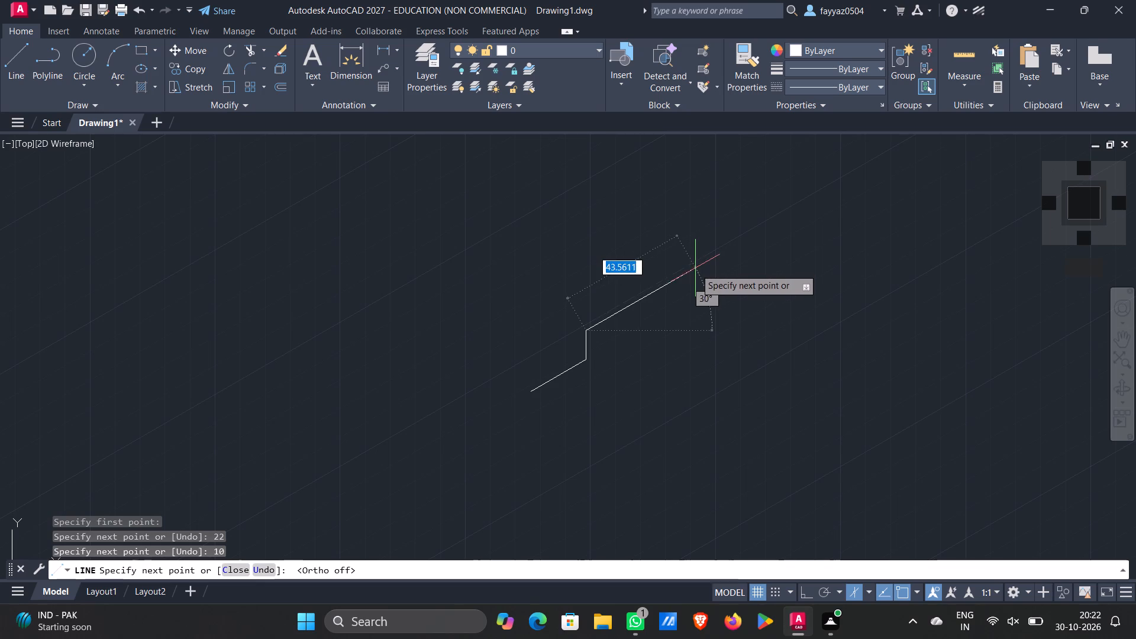
click(821, 587)
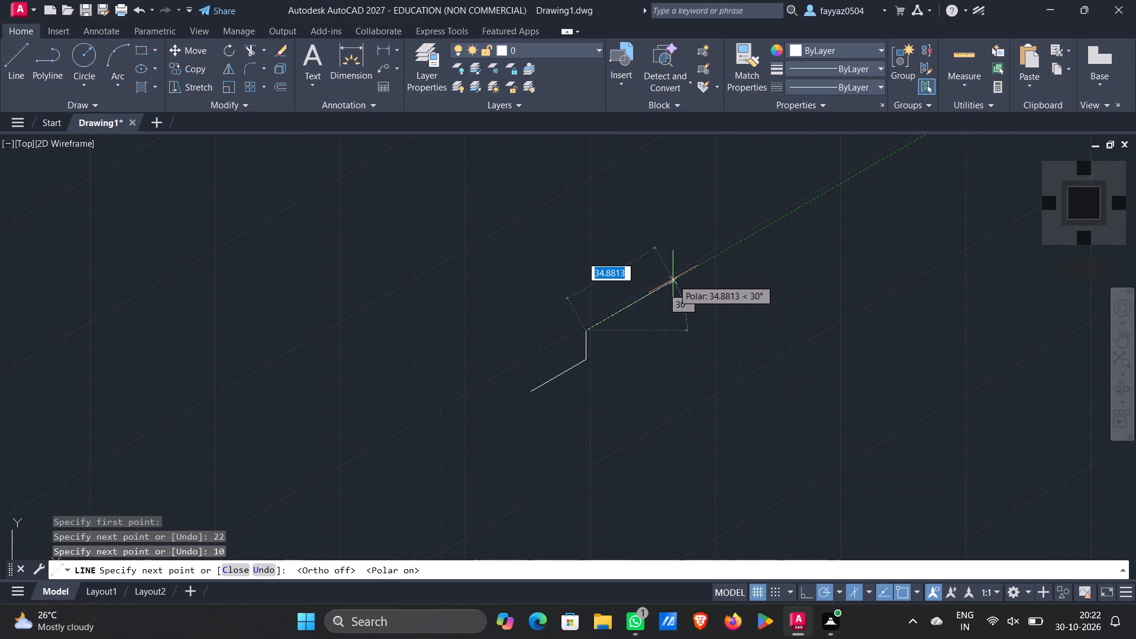
Continue the stepped outline with segments 20 units at 30°, 10 units straight down, and 22 units at 30°.
text(20)
key(Return)
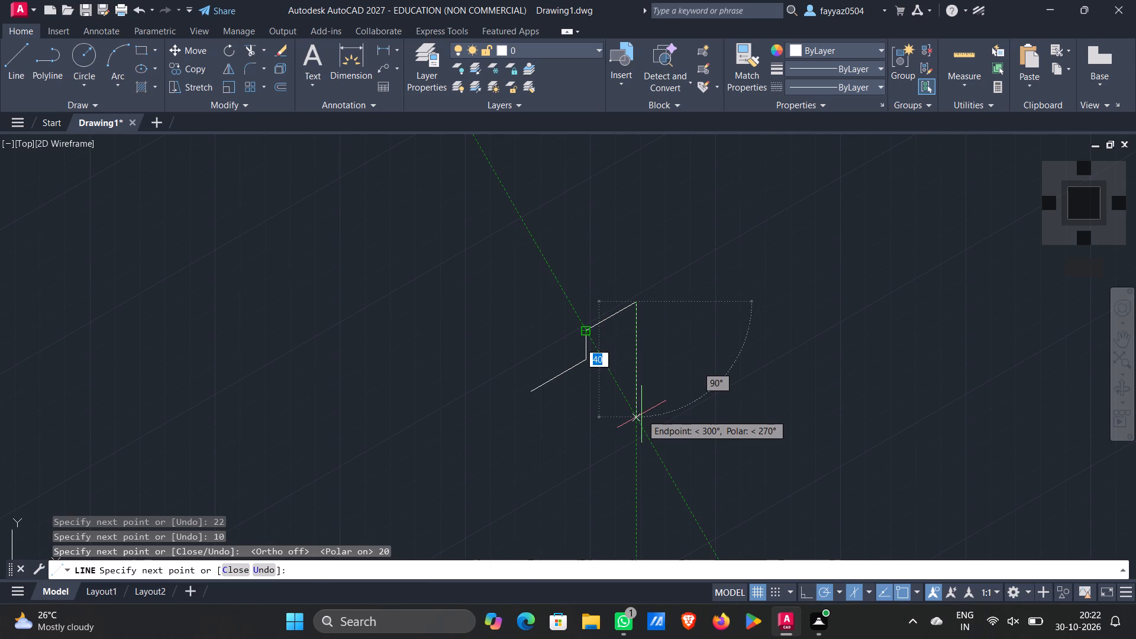
text(10)
key(Return)
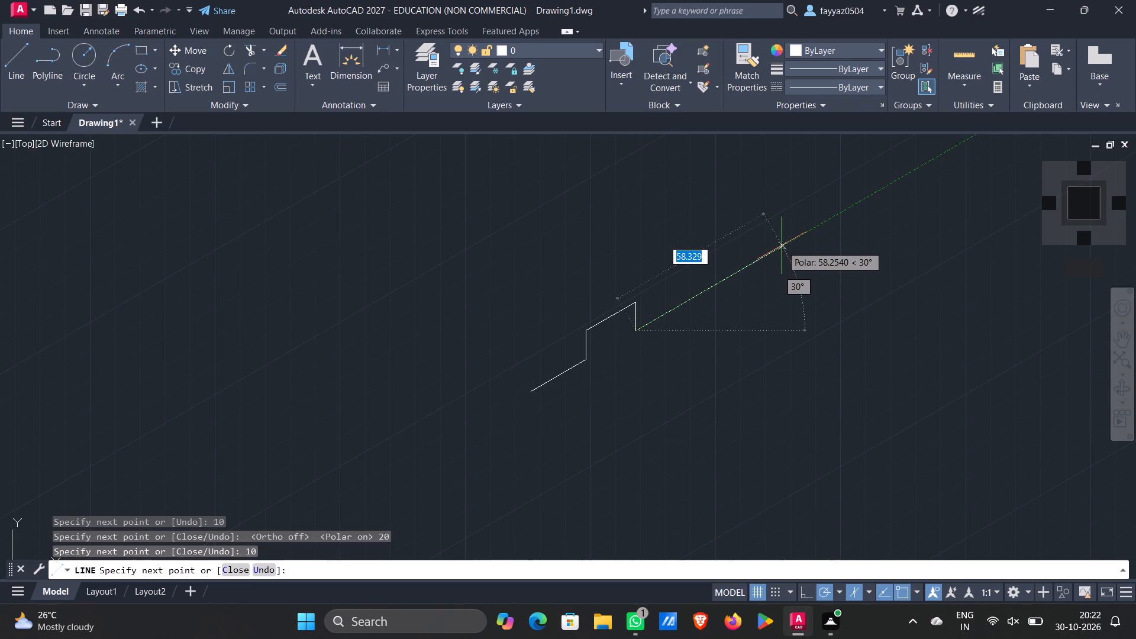
text(22)
key(Return)
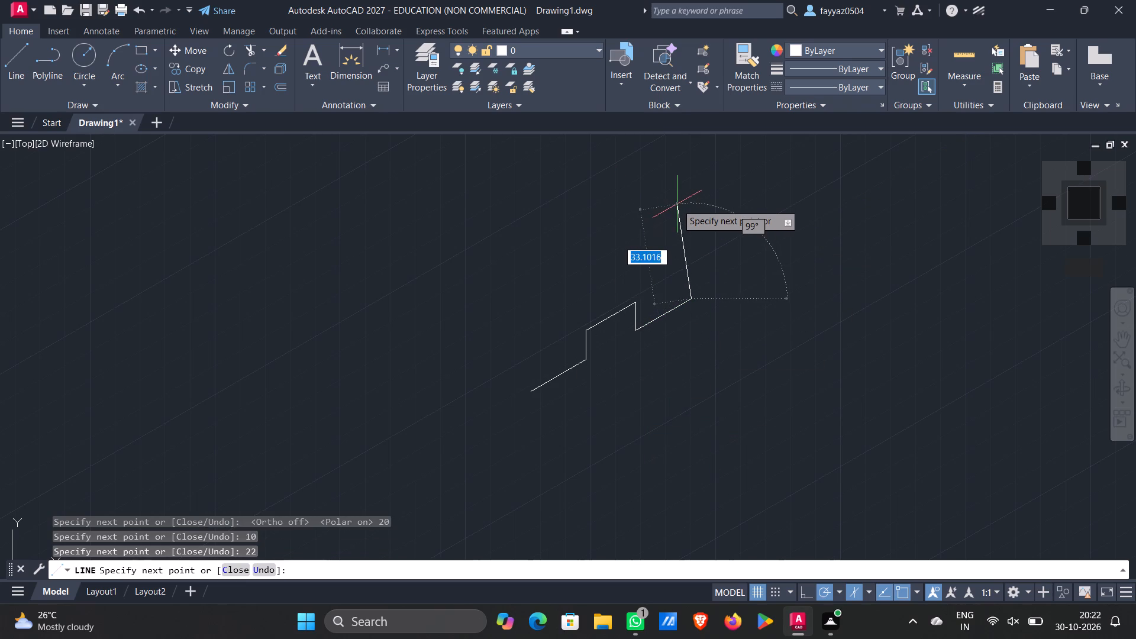
Add a 20-unit vertical segment upward from the end of the last 22-unit segment and end the line.
middle_drag(683, 216, 677, 319)
scroll(677, 319, up, 1)
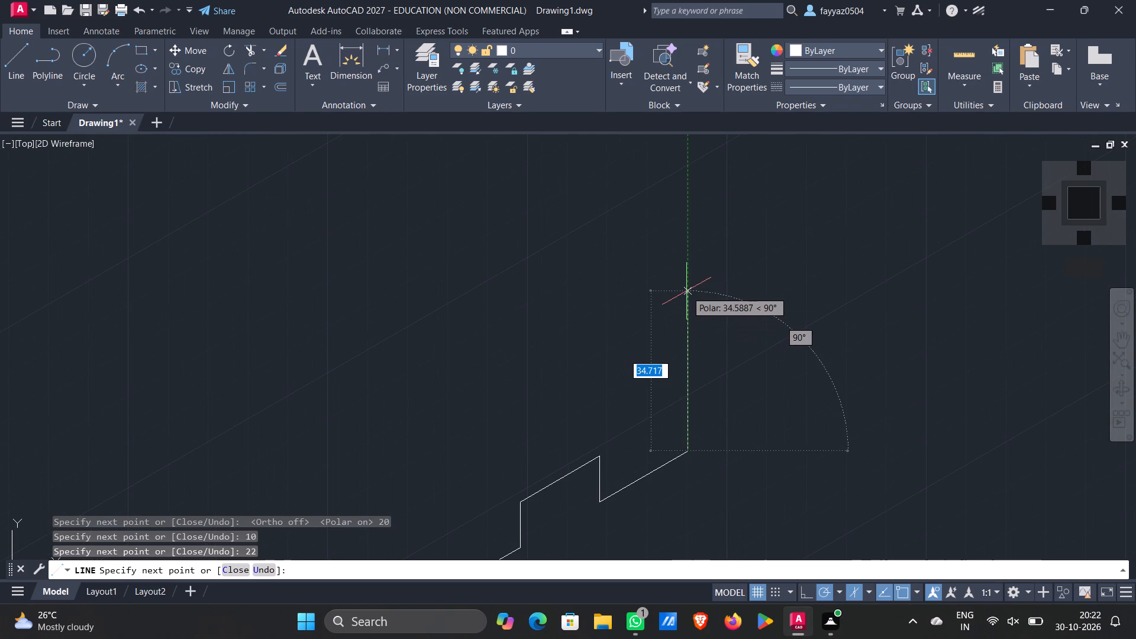
text(20)
key(Return)
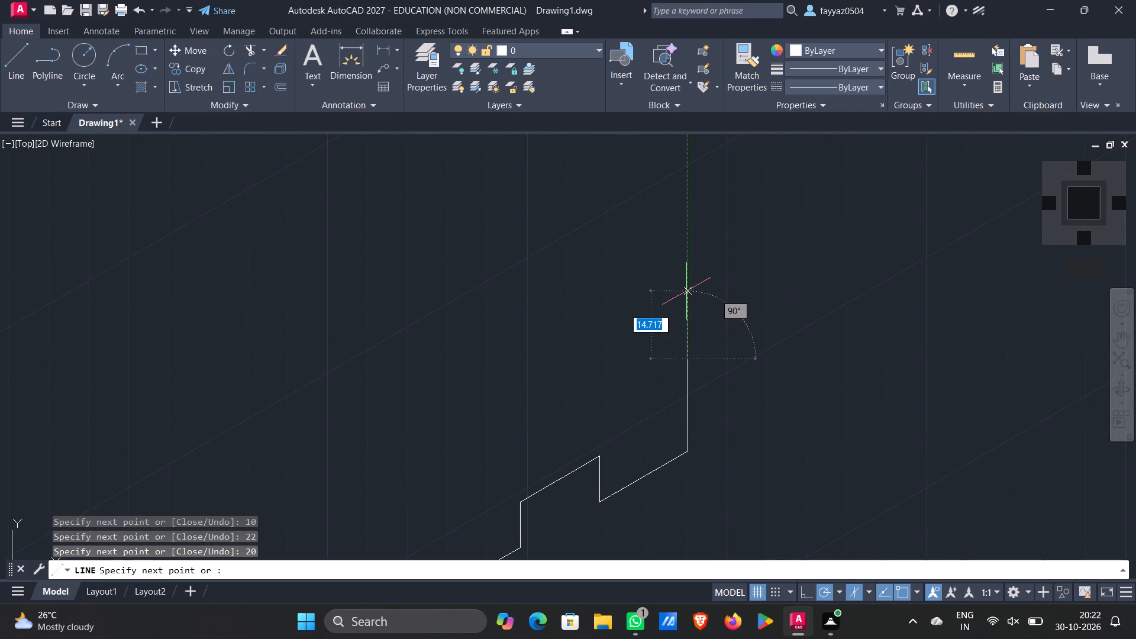
key(Escape)
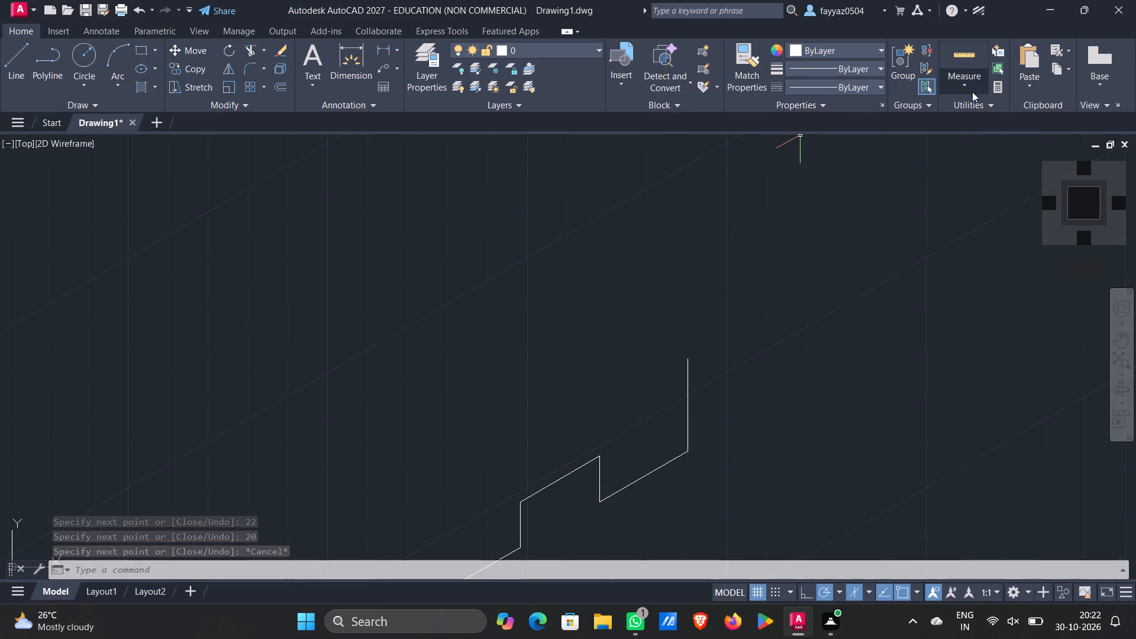
Calculate 64-48 in the quick calculator, divide the result by 2, and close the calculator.
click(995, 86)
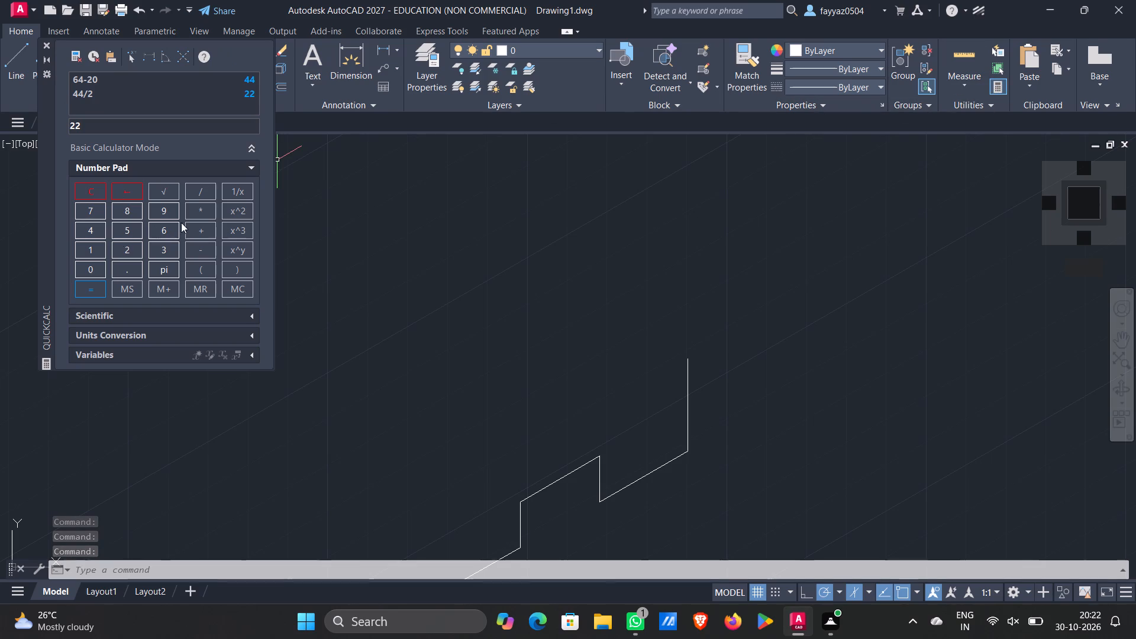
click(162, 225)
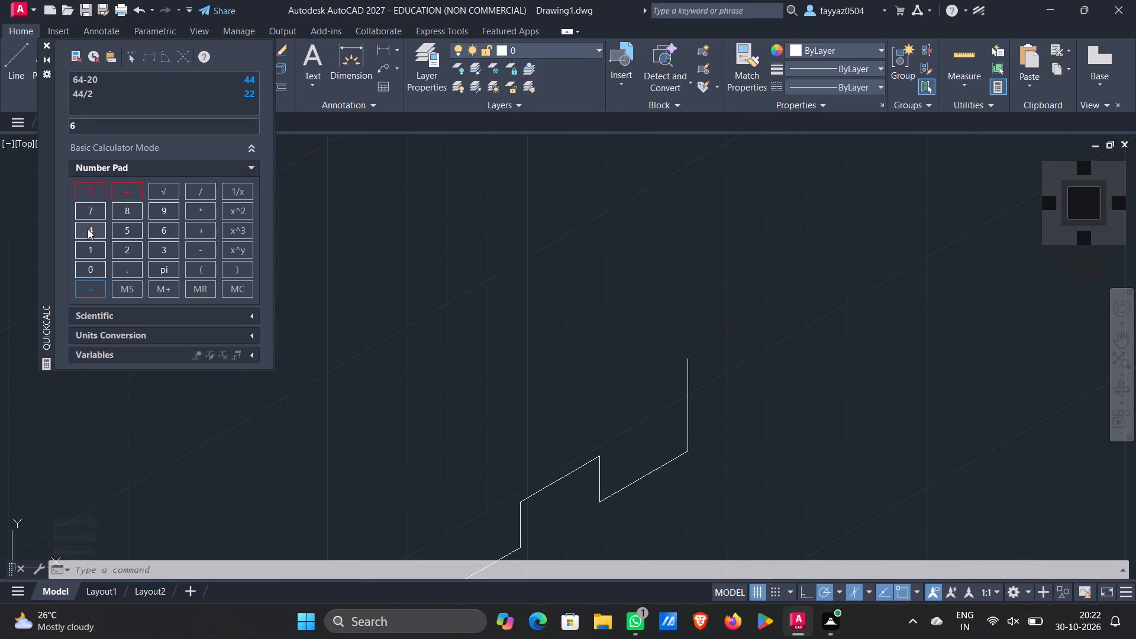
click(88, 229)
click(191, 249)
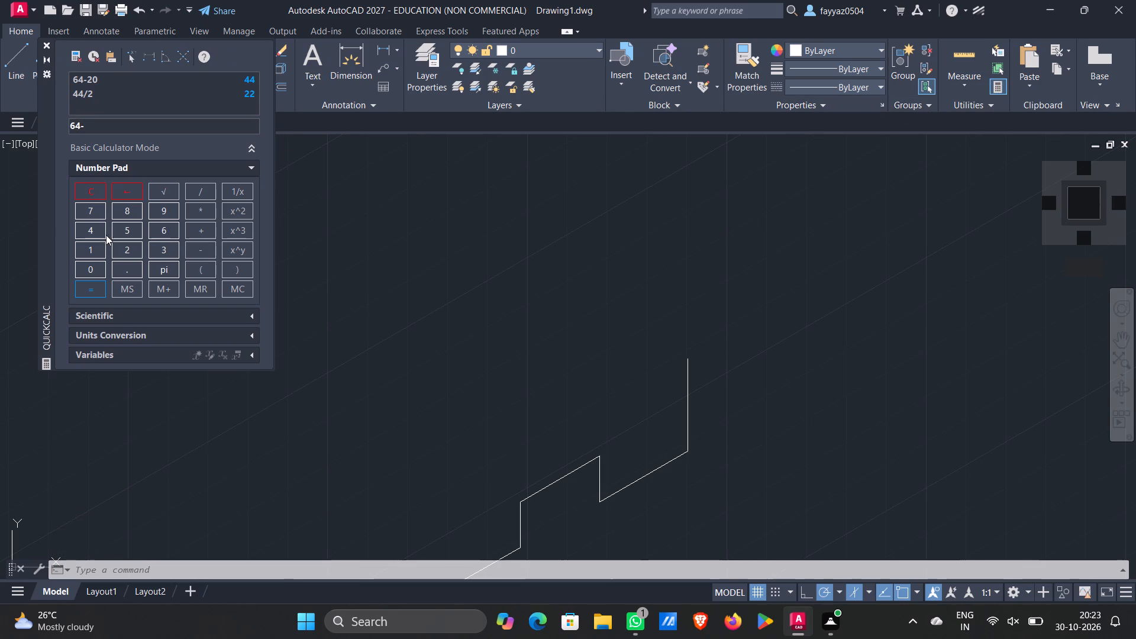
click(99, 230)
click(122, 207)
click(91, 289)
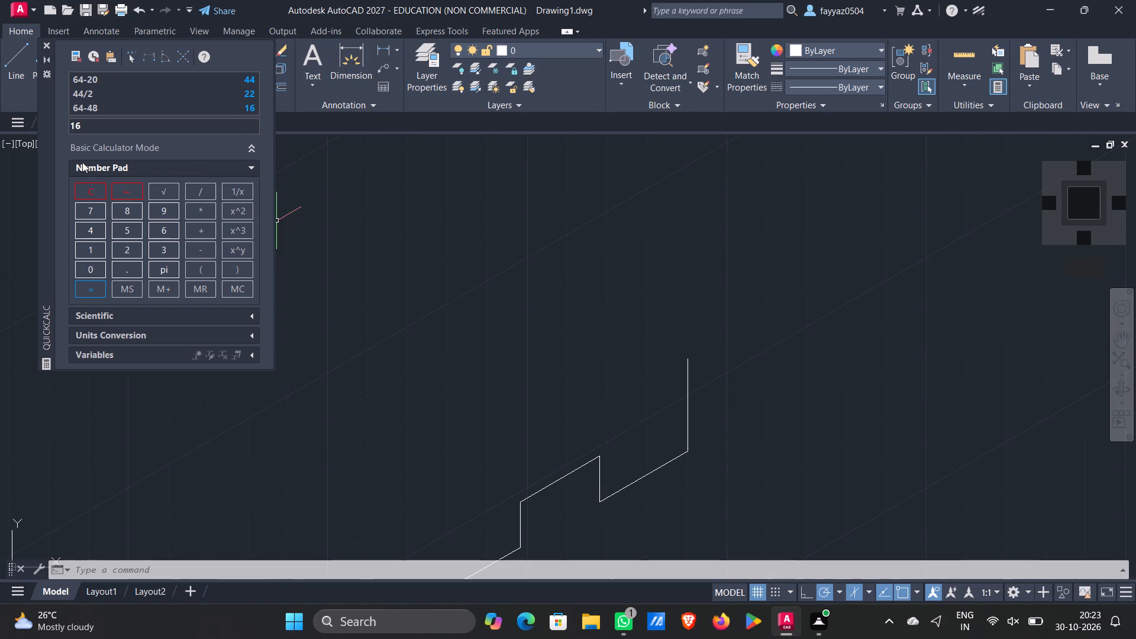
click(202, 196)
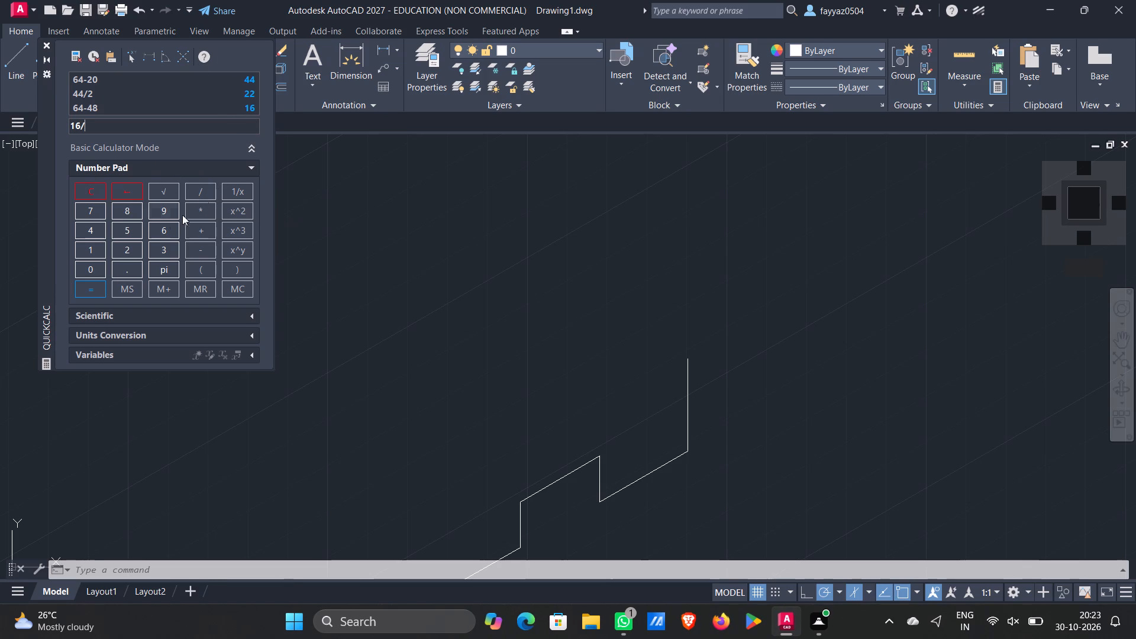
click(119, 245)
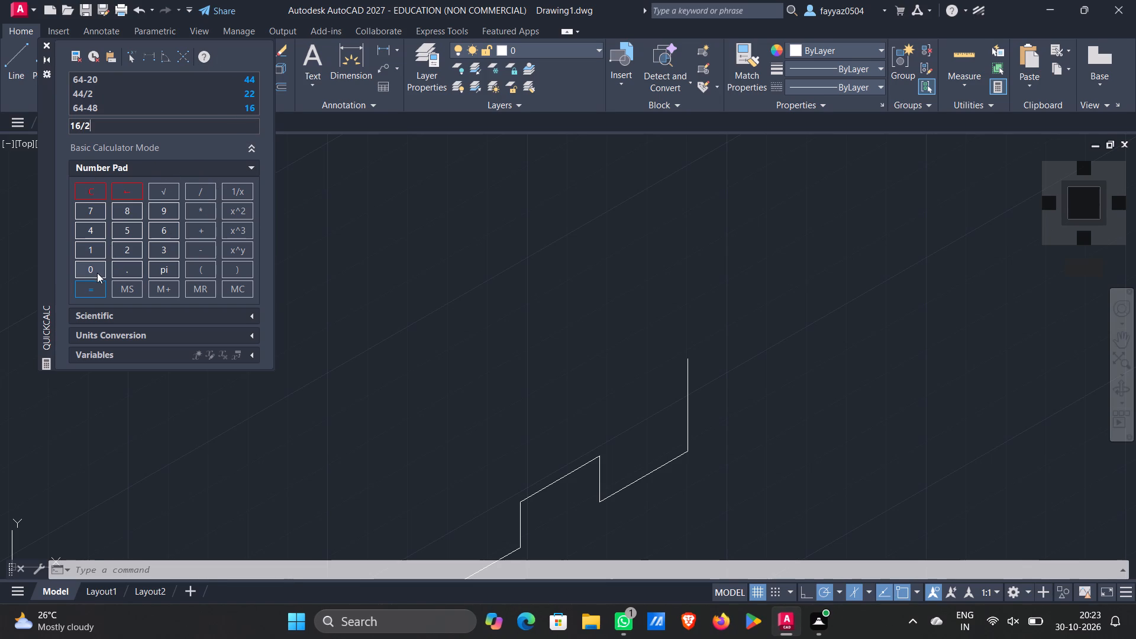
click(88, 288)
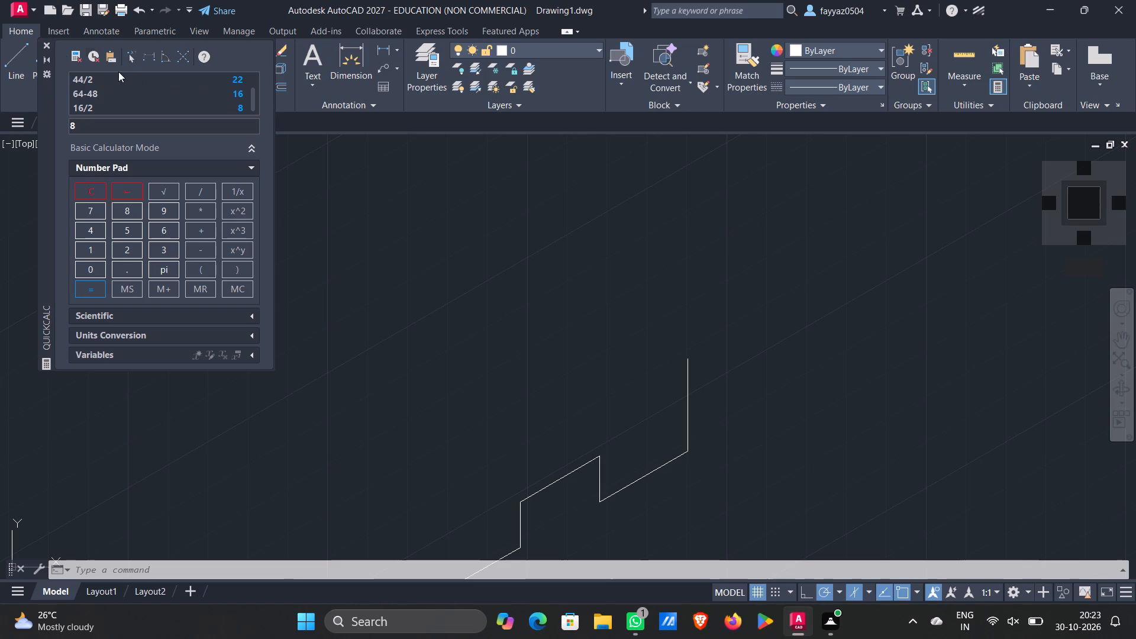
click(46, 44)
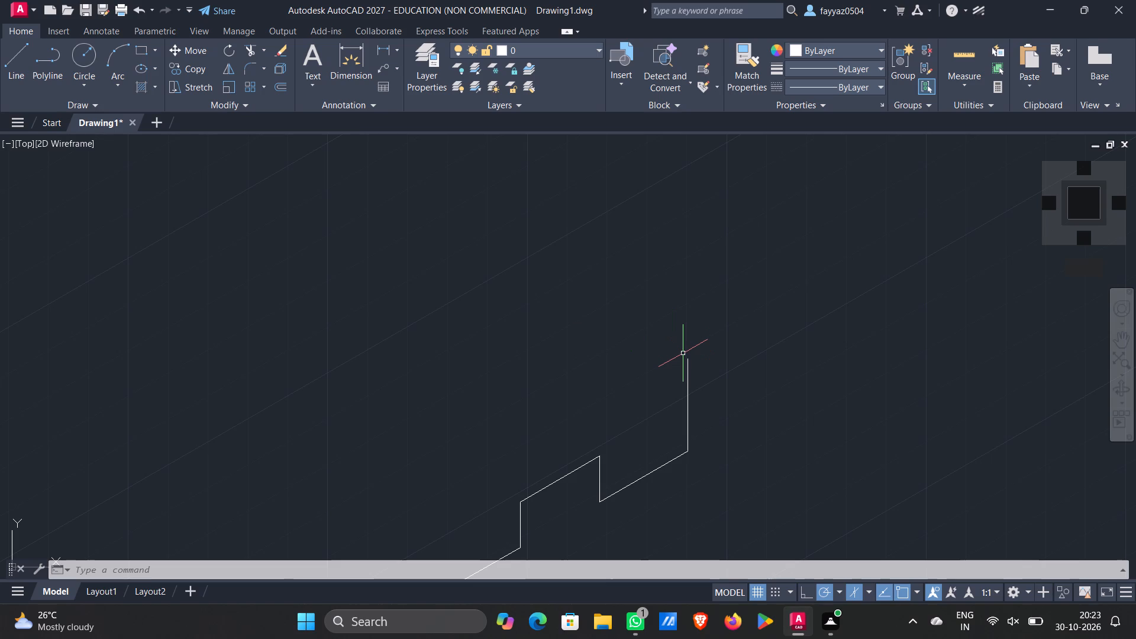
From the top of the 20-unit vertical, draw construction lines 8 units at 210° and 26 units straight up.
key(l)
key(Return)
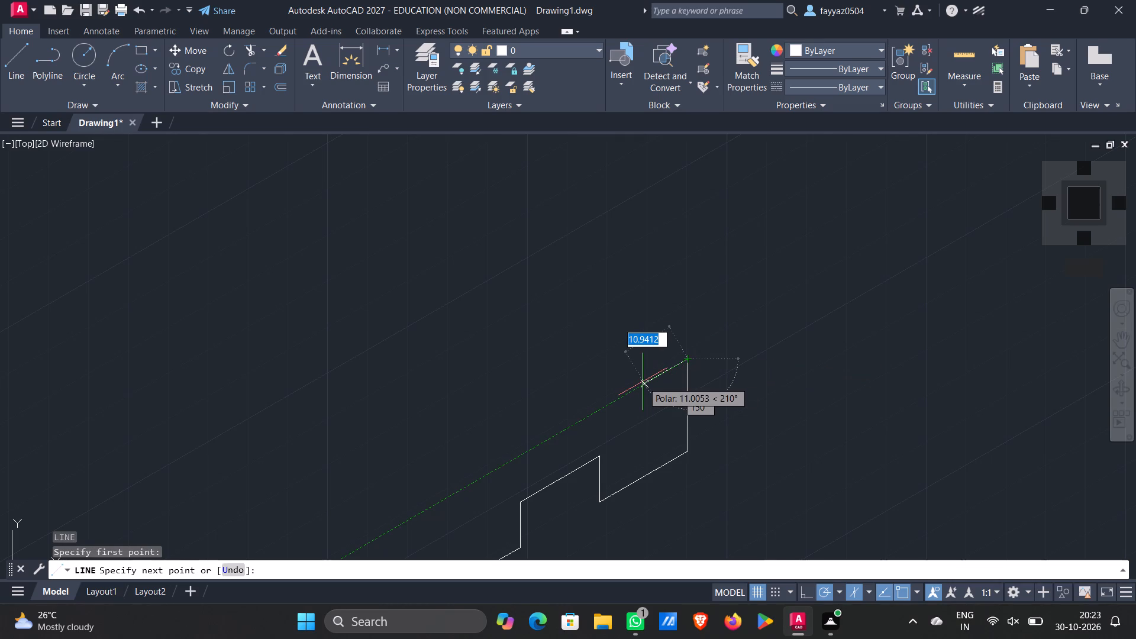
key(8)
key(Return)
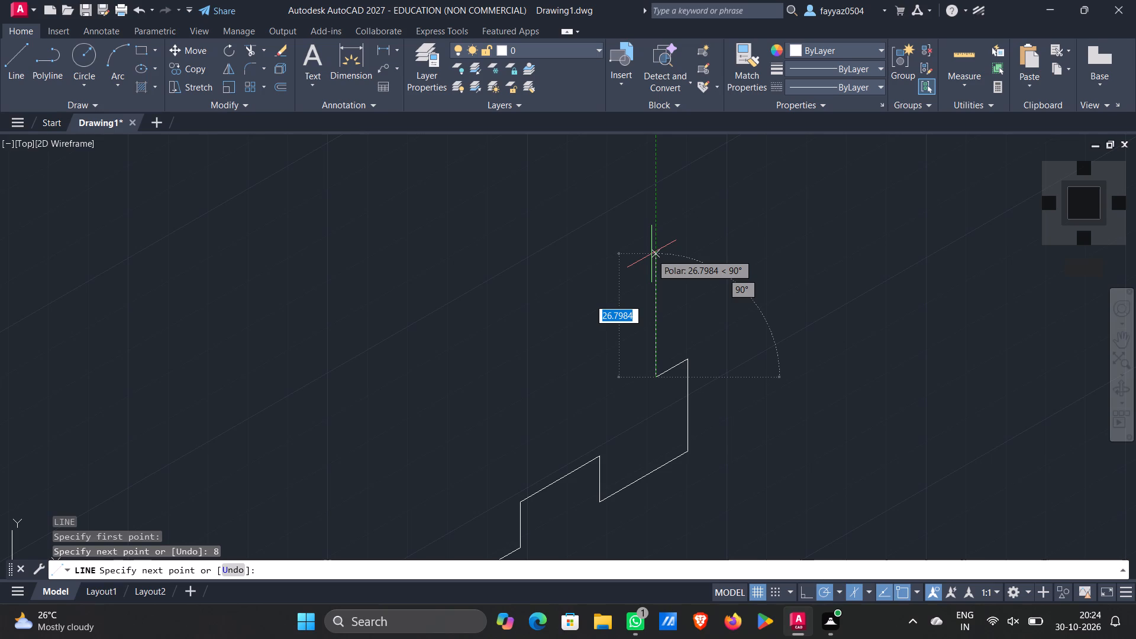
text(26)
key(Return)
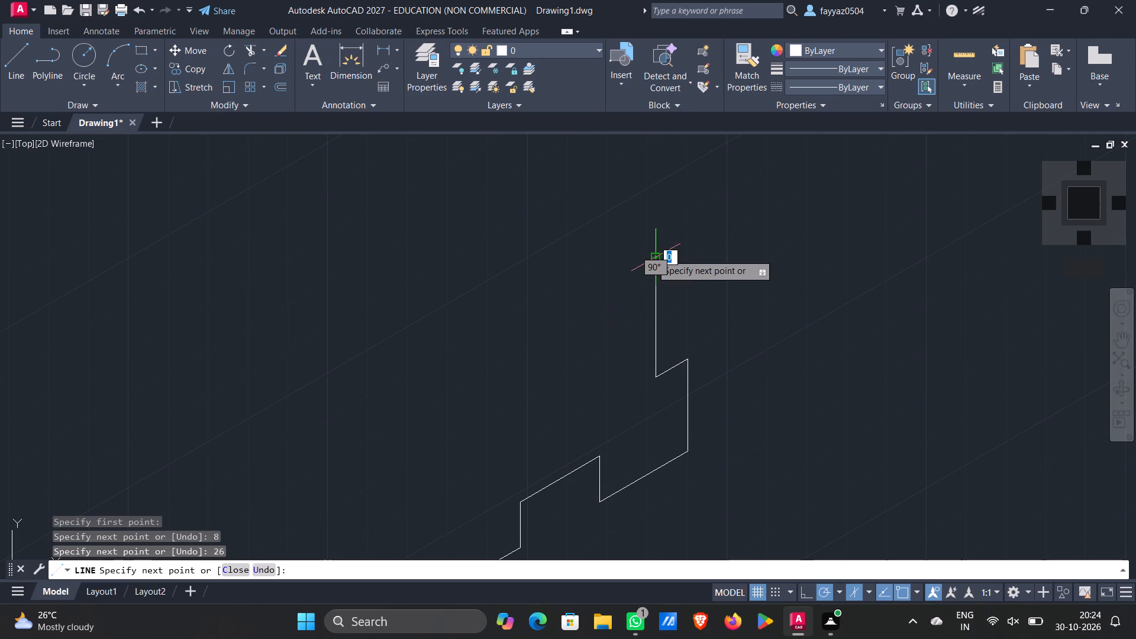
key(Escape)
Draw a slanted line from the top of the 20-unit vertical to the top of the 26-unit construction line.
key(l)
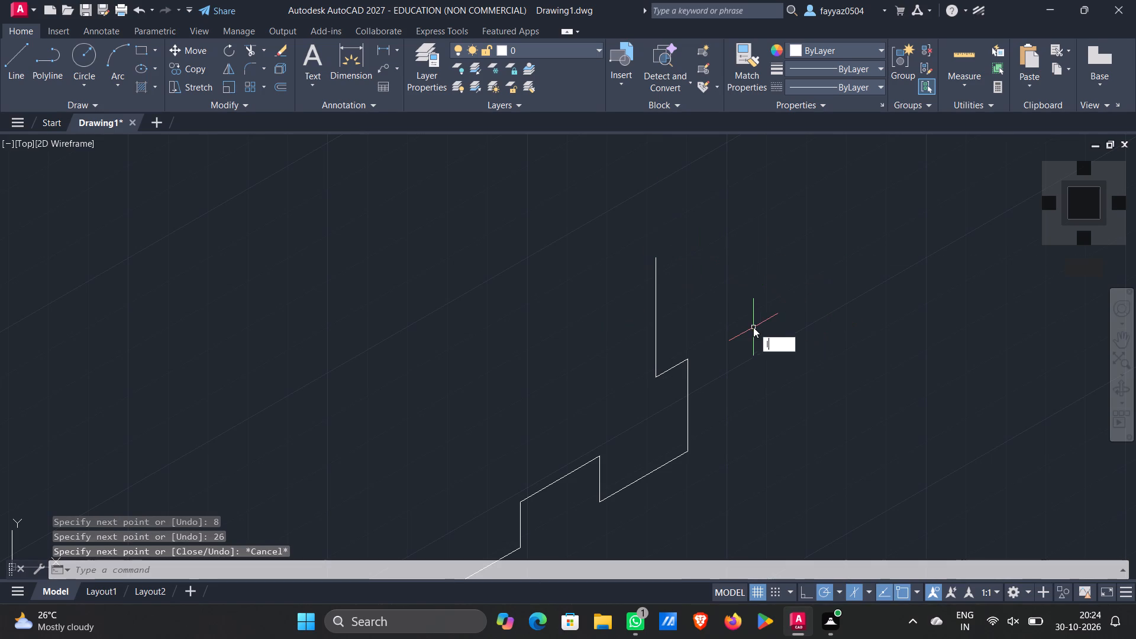
key(Return)
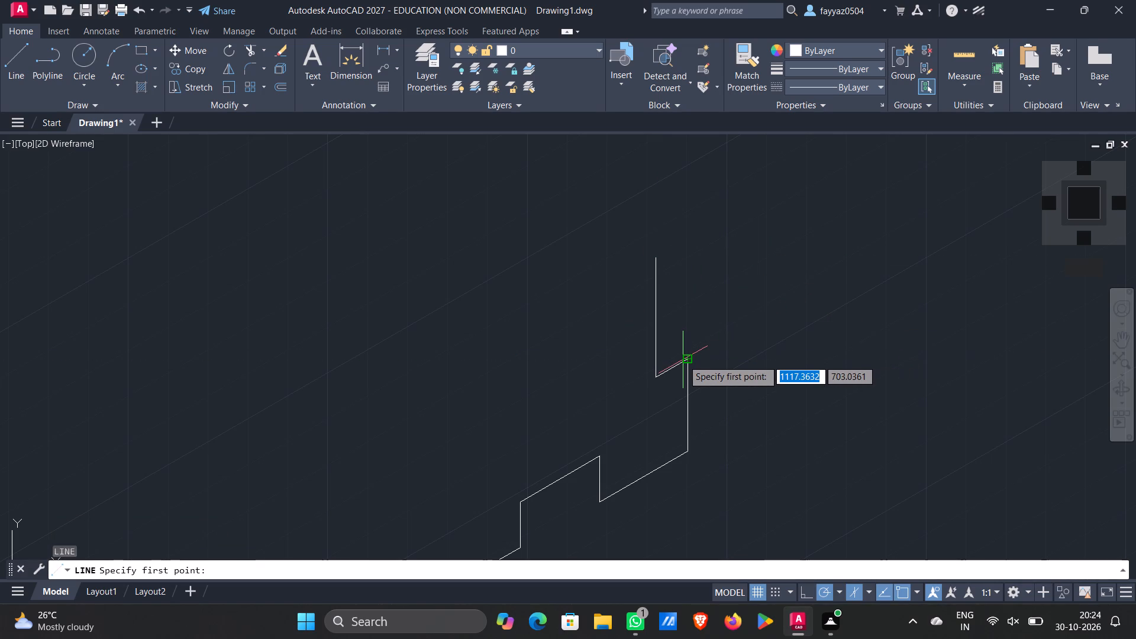
click(686, 360)
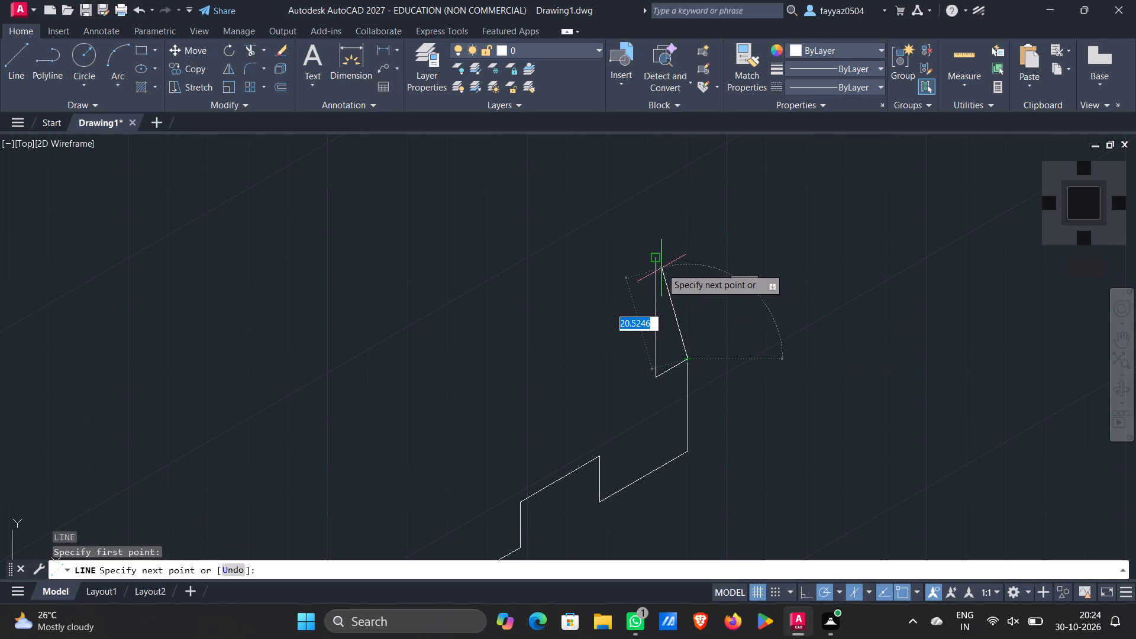
click(655, 256)
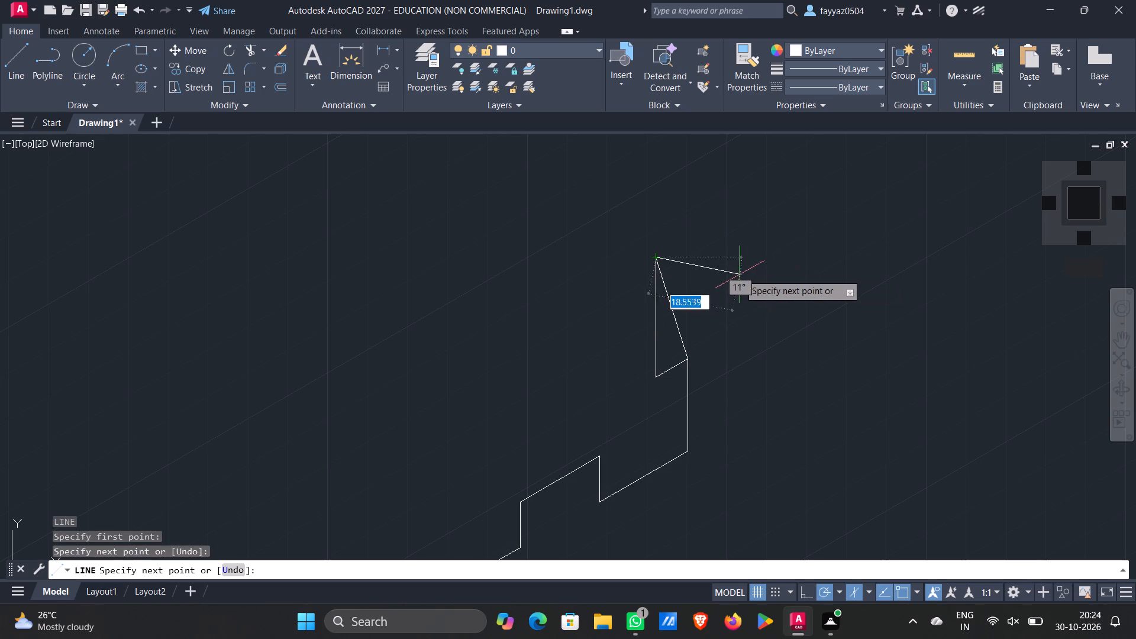
key(Escape)
Delete the 26-unit vertical and the 8-unit construction lines beside the slanted edge.
click(657, 324)
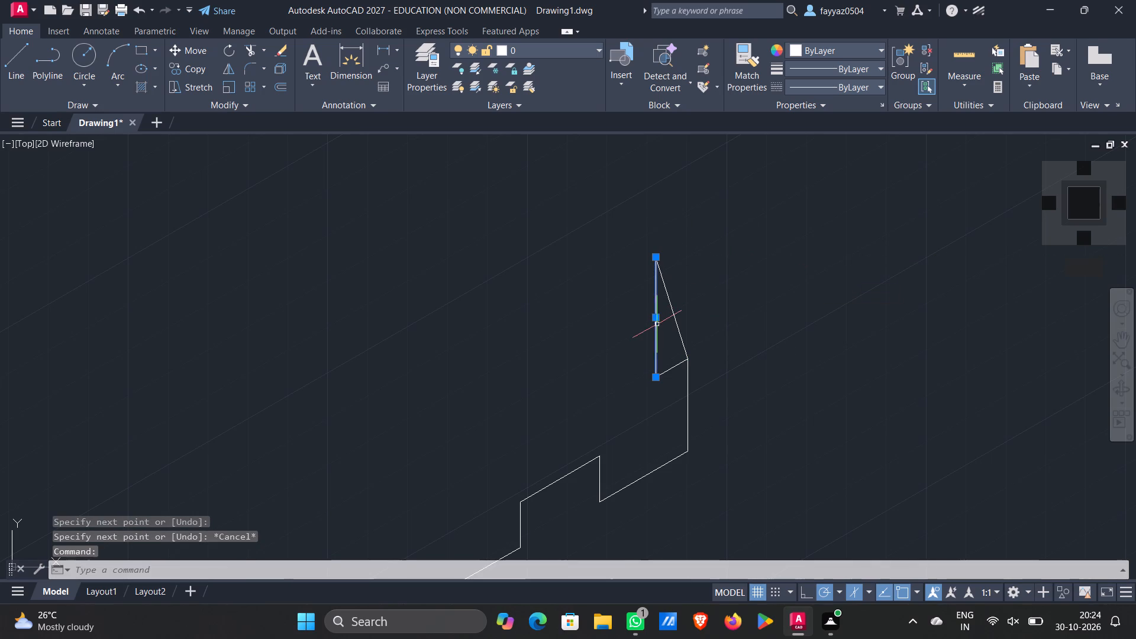
key(Delete)
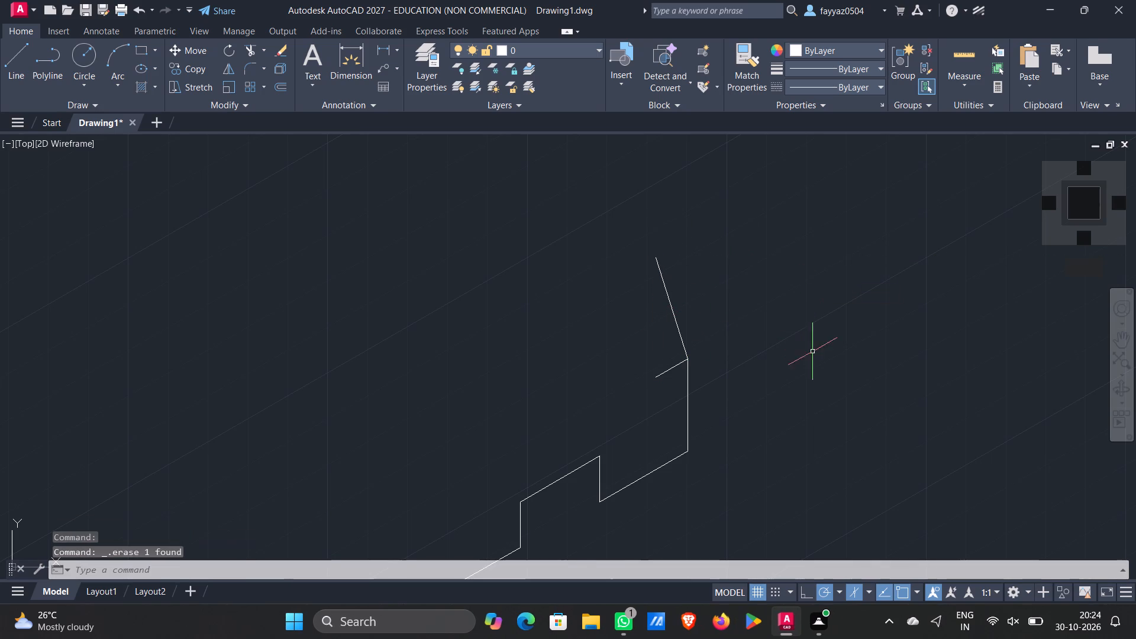
click(673, 368)
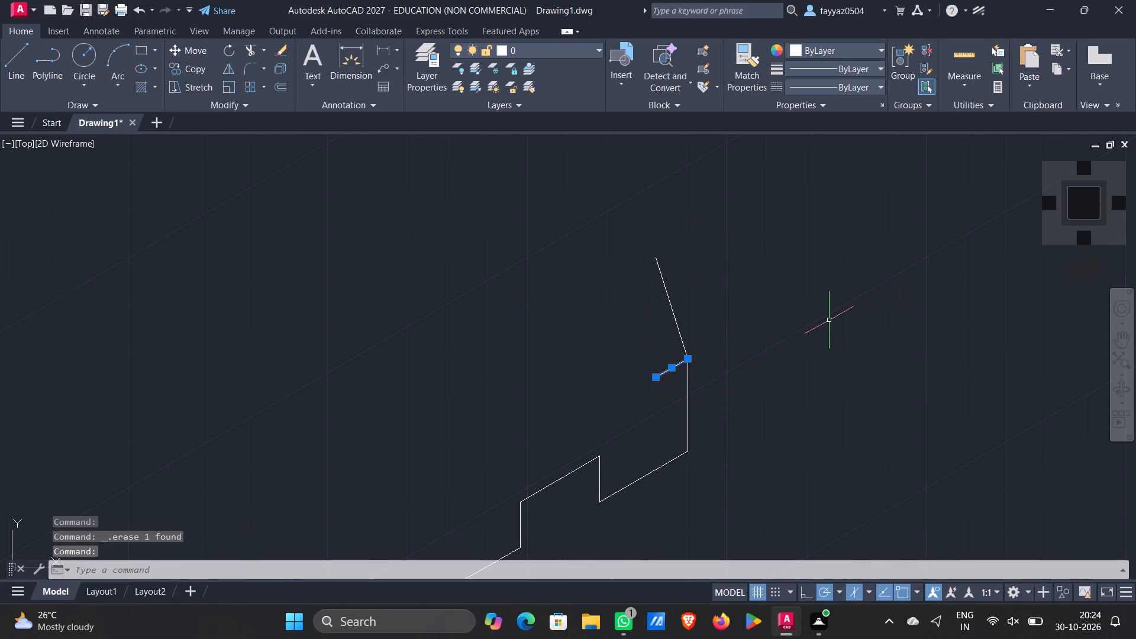
key(Delete)
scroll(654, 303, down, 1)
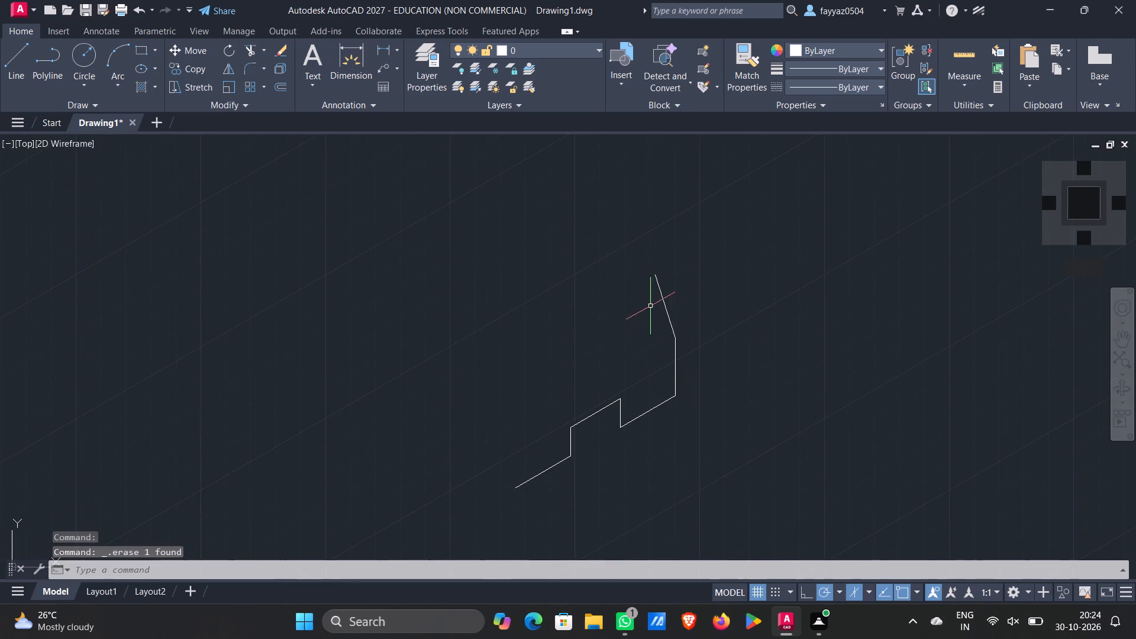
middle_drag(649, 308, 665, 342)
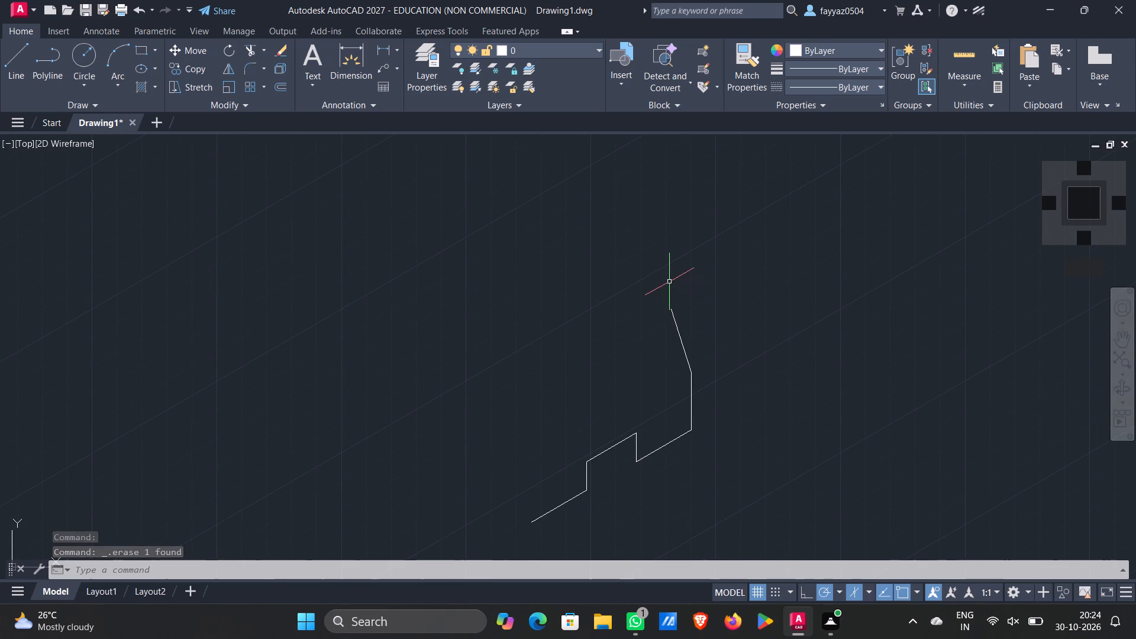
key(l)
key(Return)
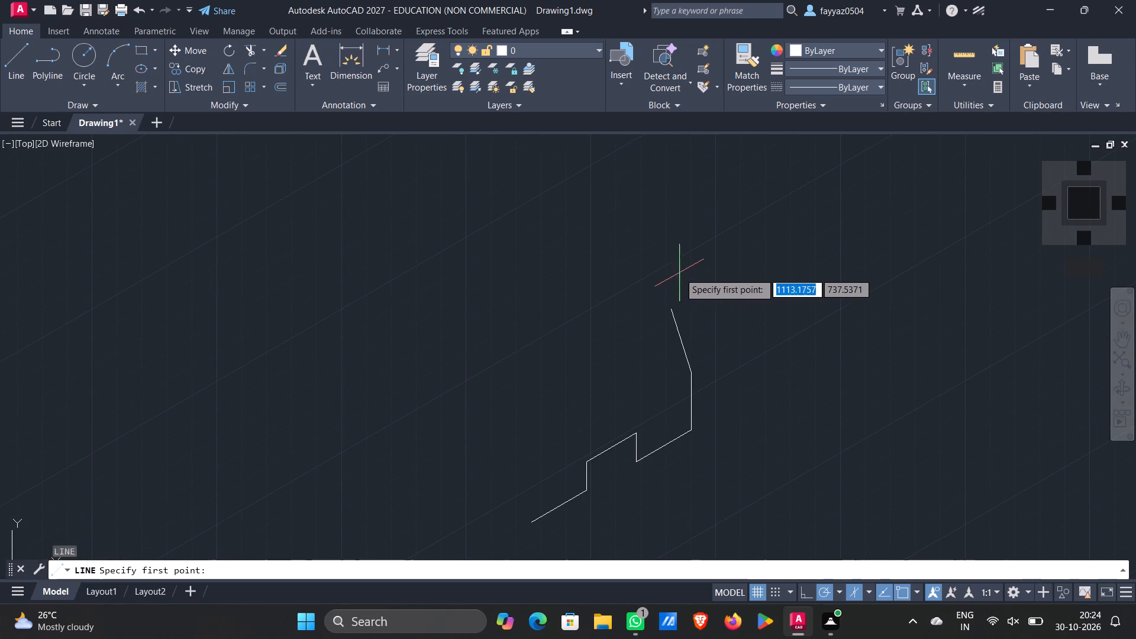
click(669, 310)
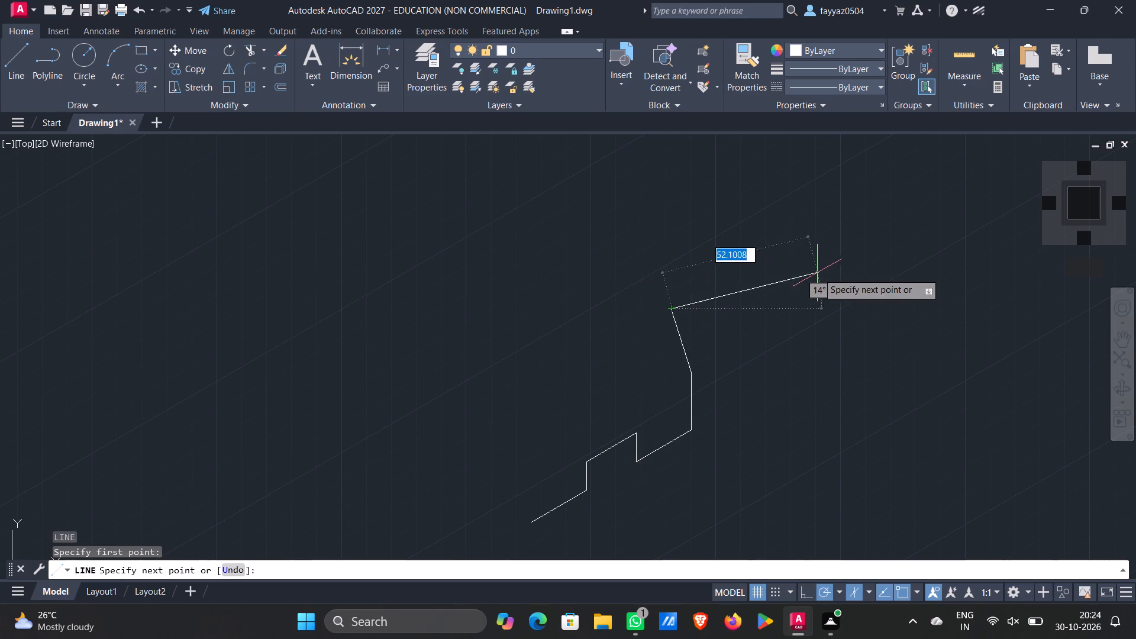
Calculate 48-30 in the quick calculator and divide the result by 2.
click(997, 82)
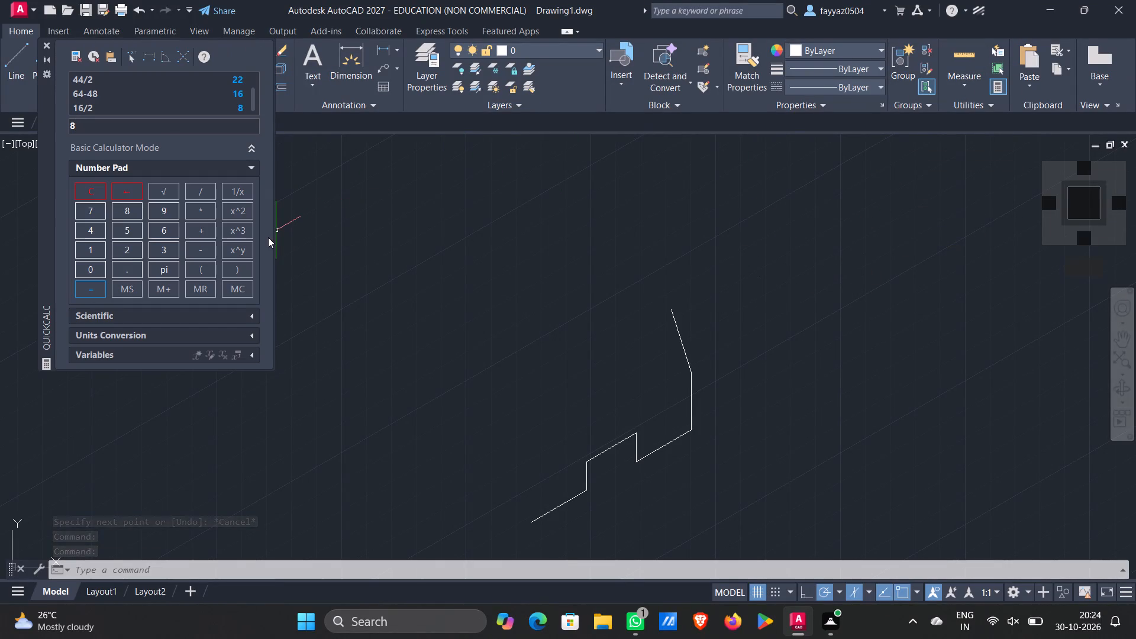
click(80, 230)
click(128, 209)
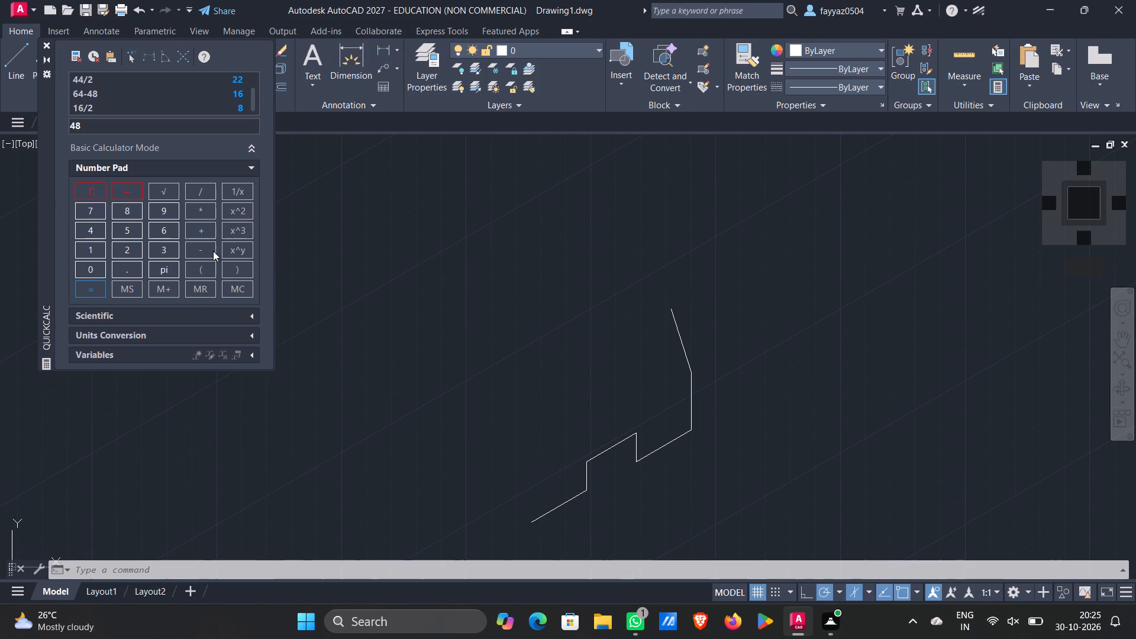
click(209, 246)
click(161, 247)
click(90, 267)
click(89, 291)
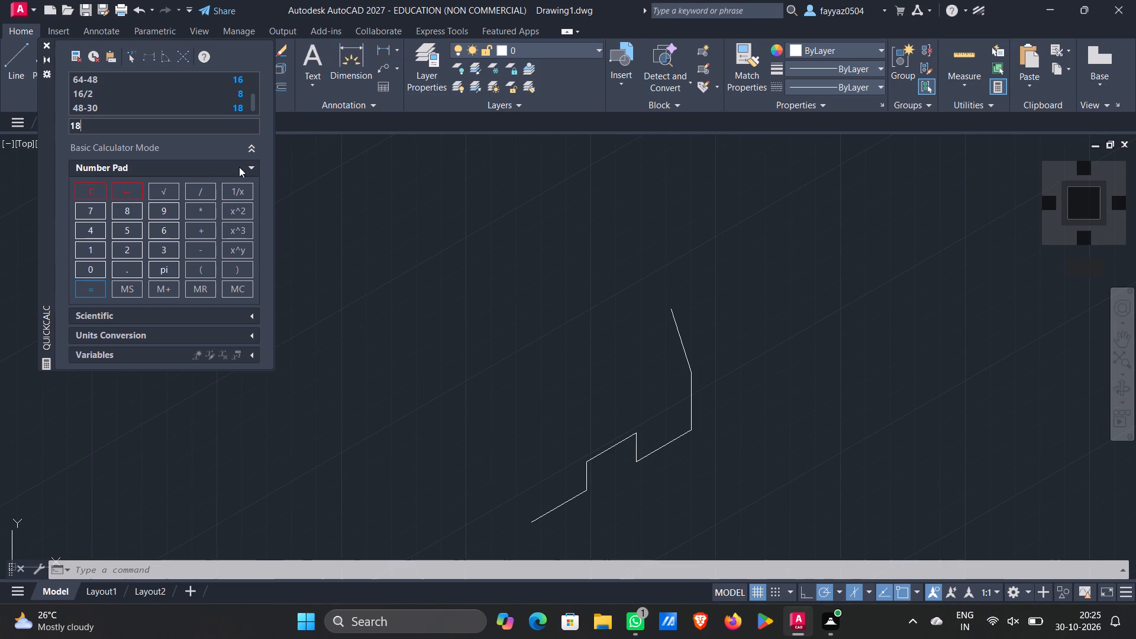
click(214, 189)
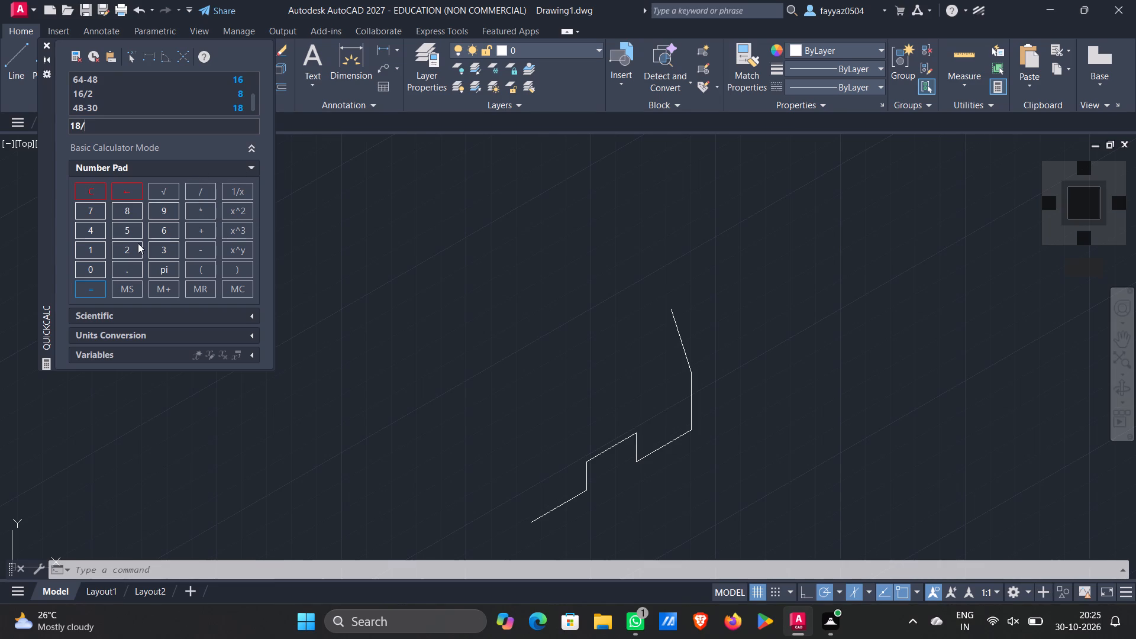
click(139, 246)
click(89, 283)
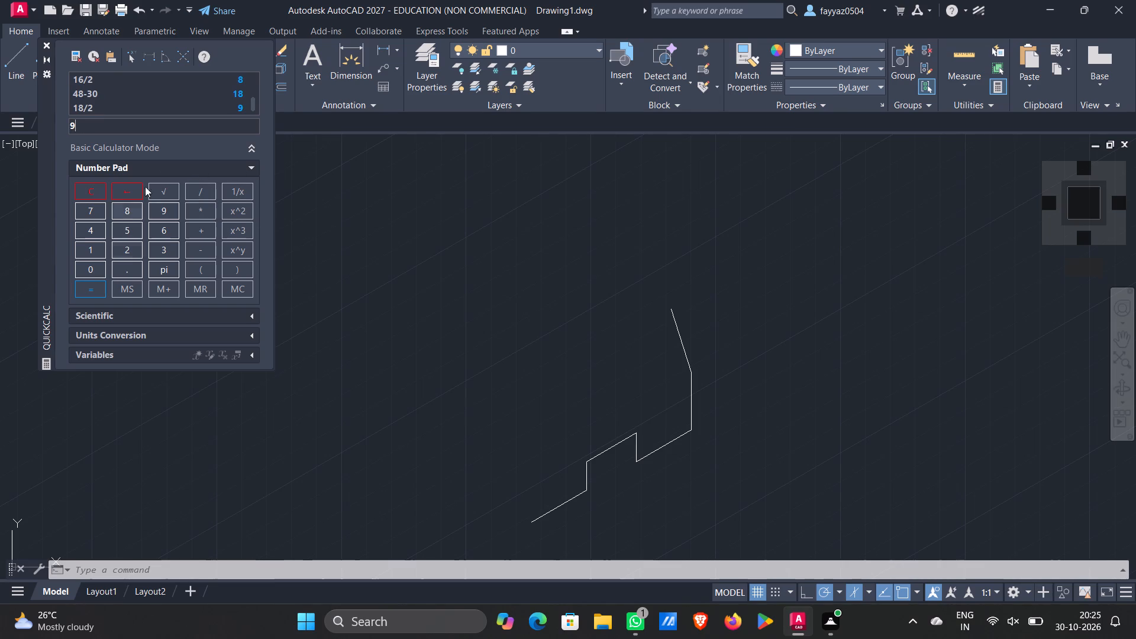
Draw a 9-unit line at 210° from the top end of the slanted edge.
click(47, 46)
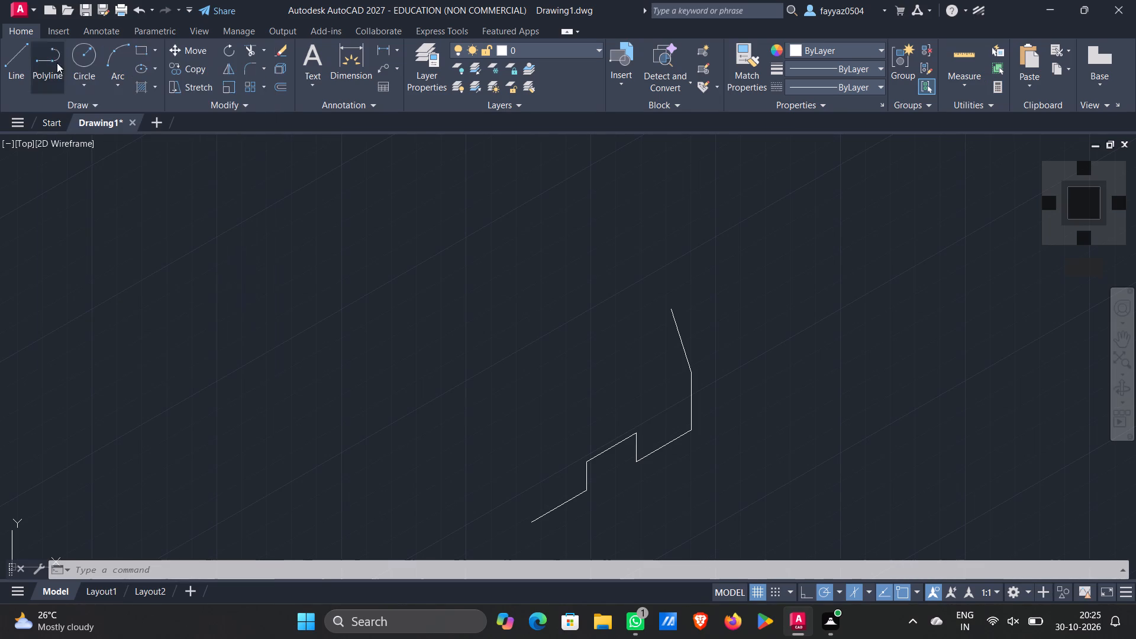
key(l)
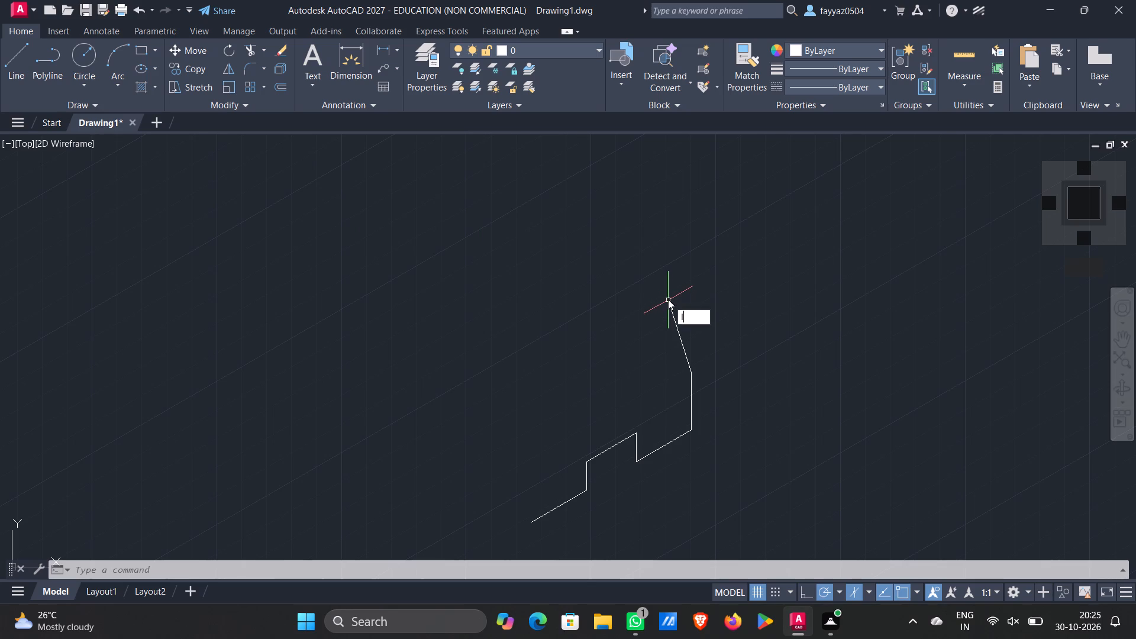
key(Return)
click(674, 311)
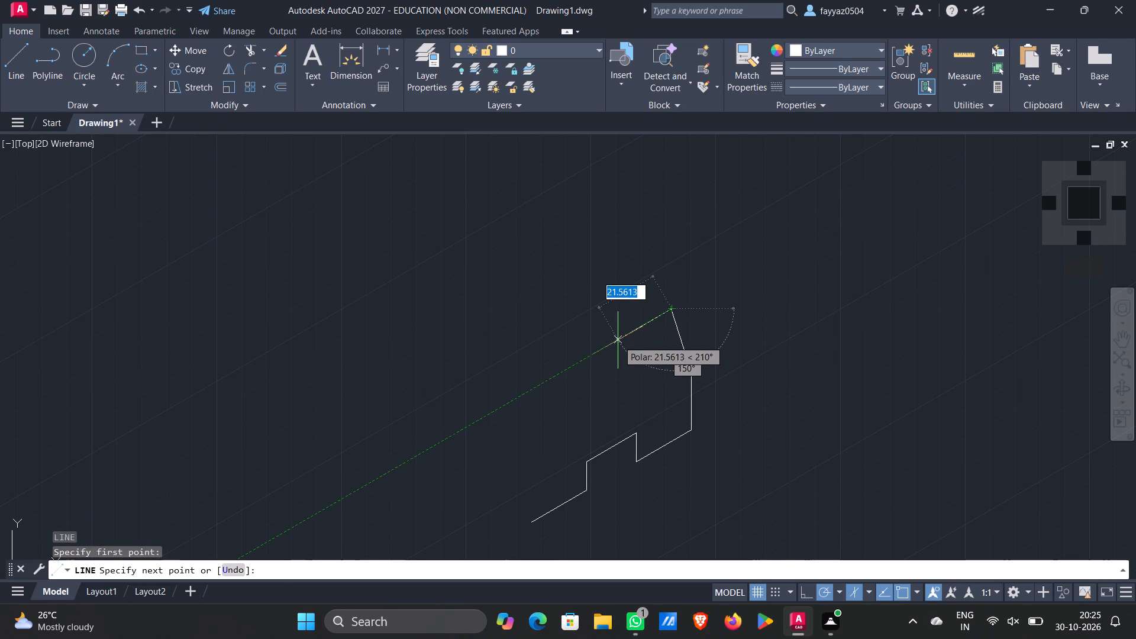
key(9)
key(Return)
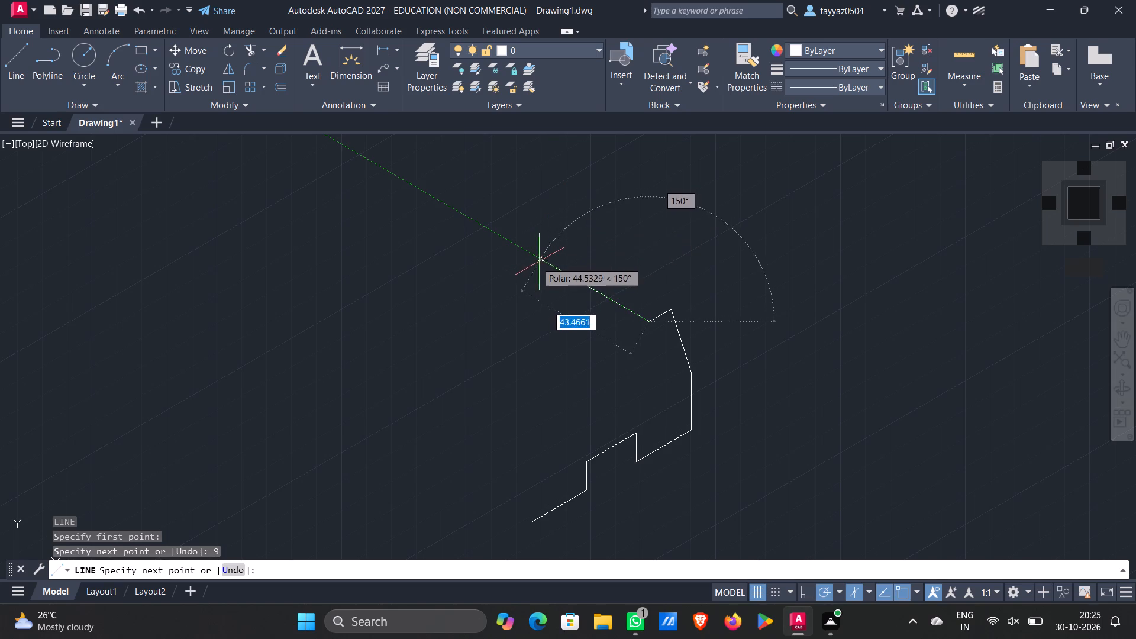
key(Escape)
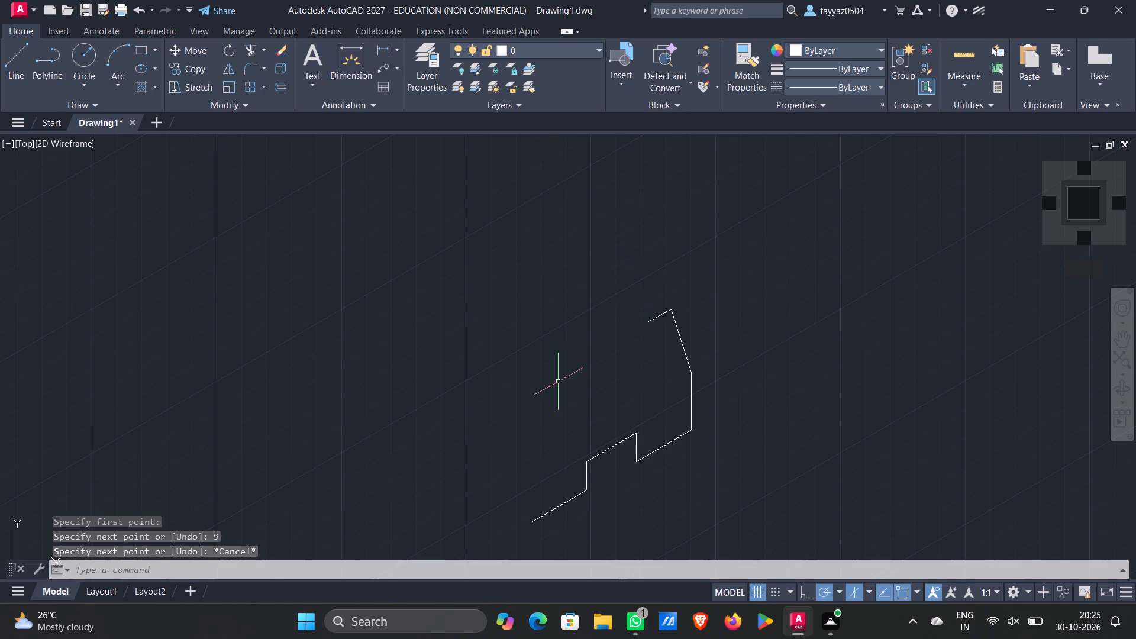
Delete the slanted edge and the 9-unit line at its top.
middle_drag(546, 443, 616, 386)
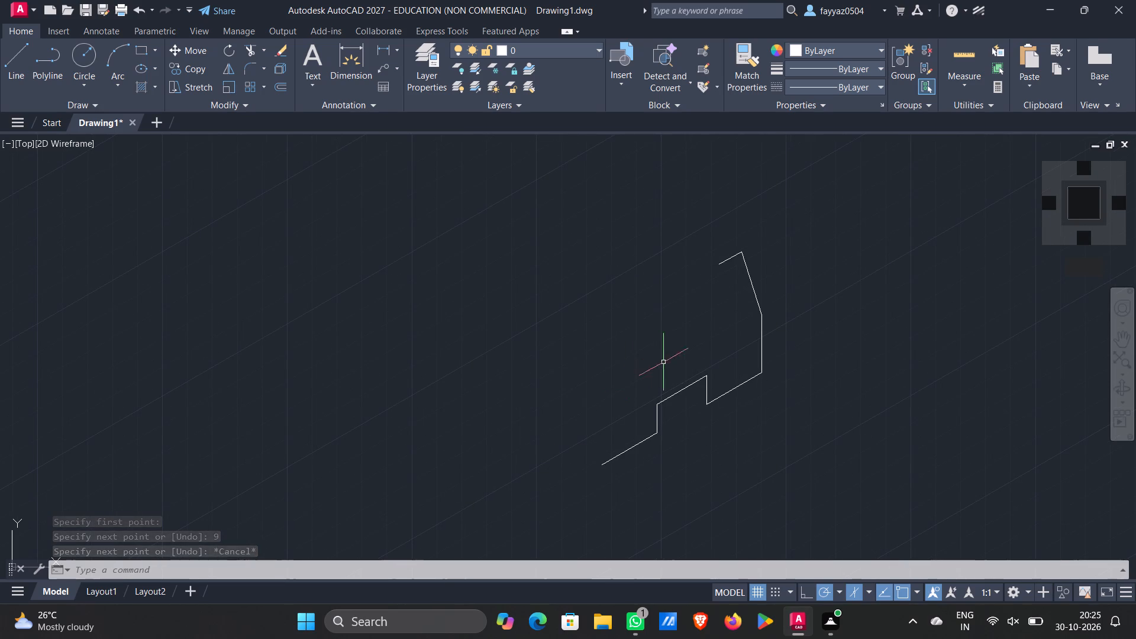
click(750, 279)
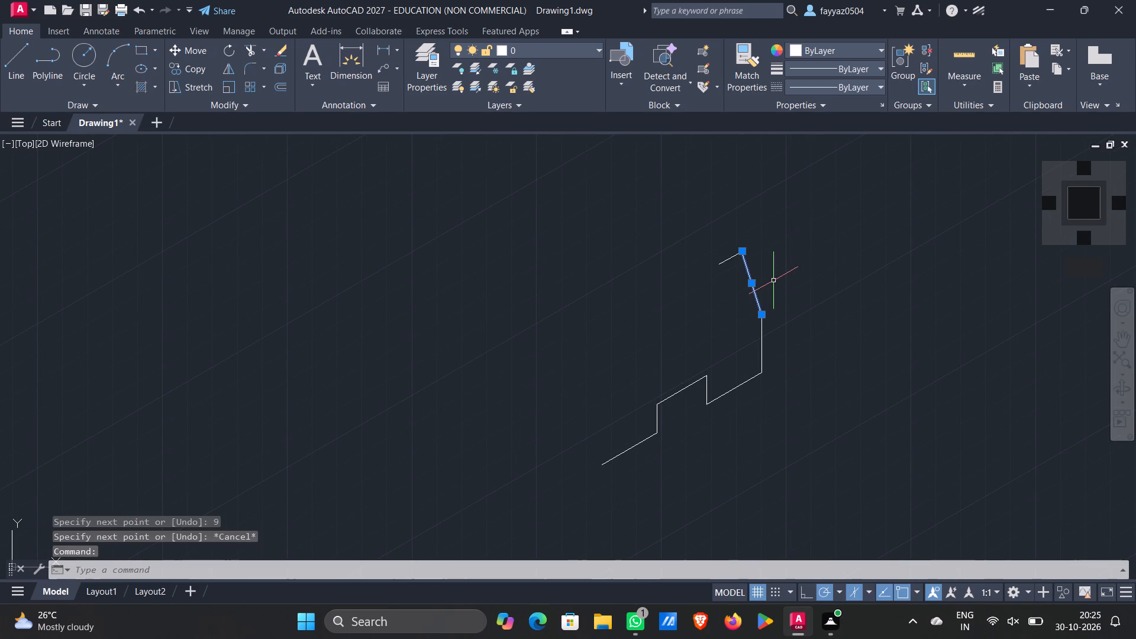
key(Delete)
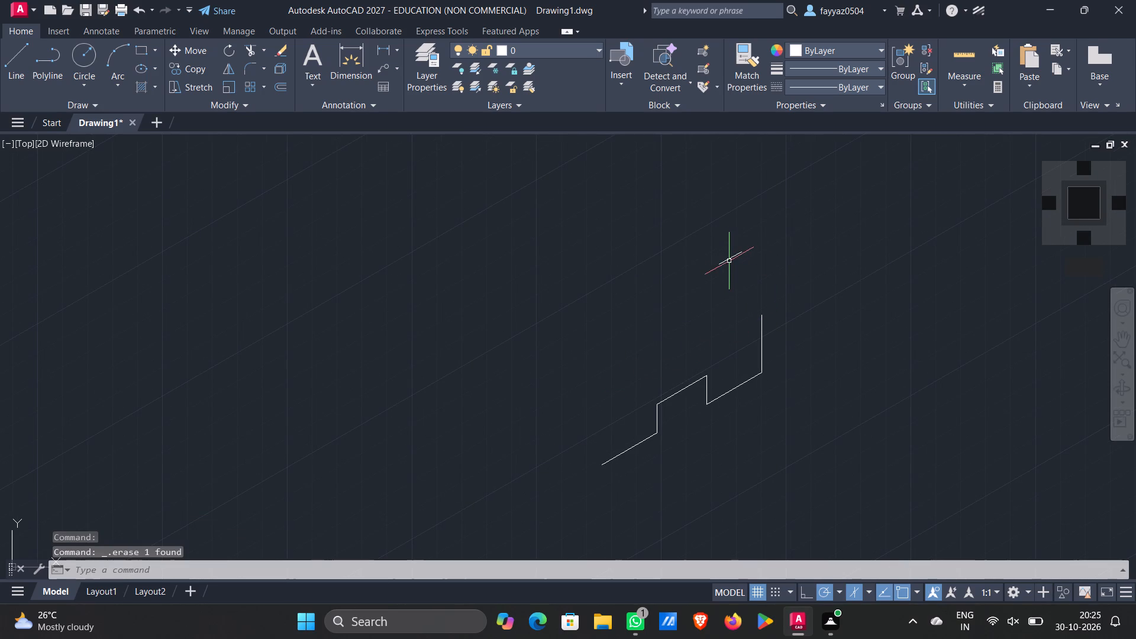
click(729, 260)
key(Delete)
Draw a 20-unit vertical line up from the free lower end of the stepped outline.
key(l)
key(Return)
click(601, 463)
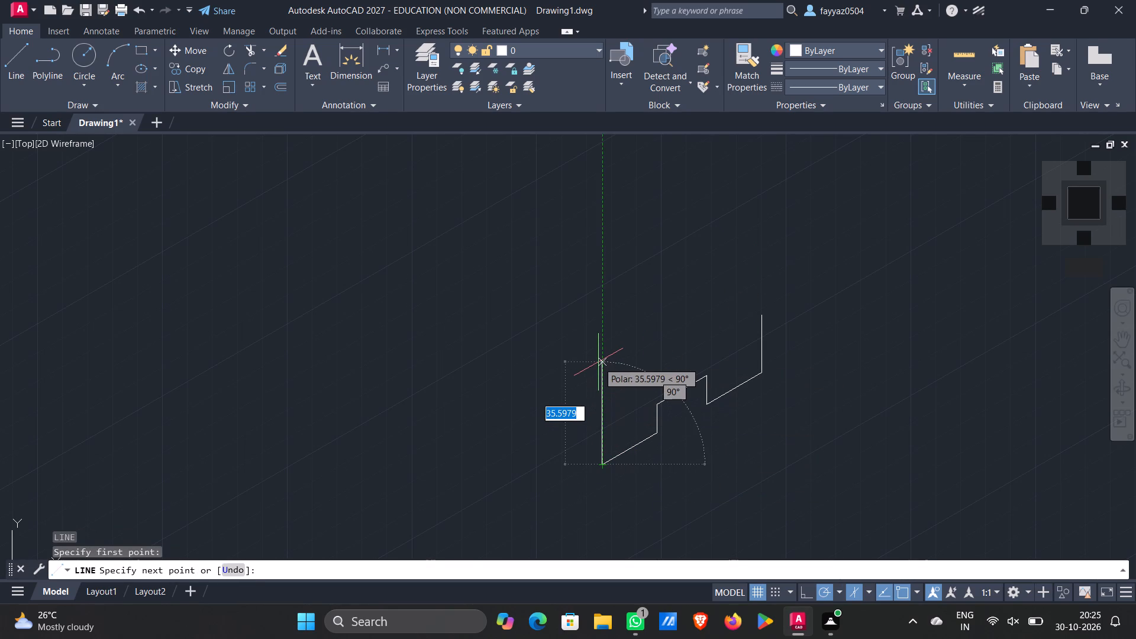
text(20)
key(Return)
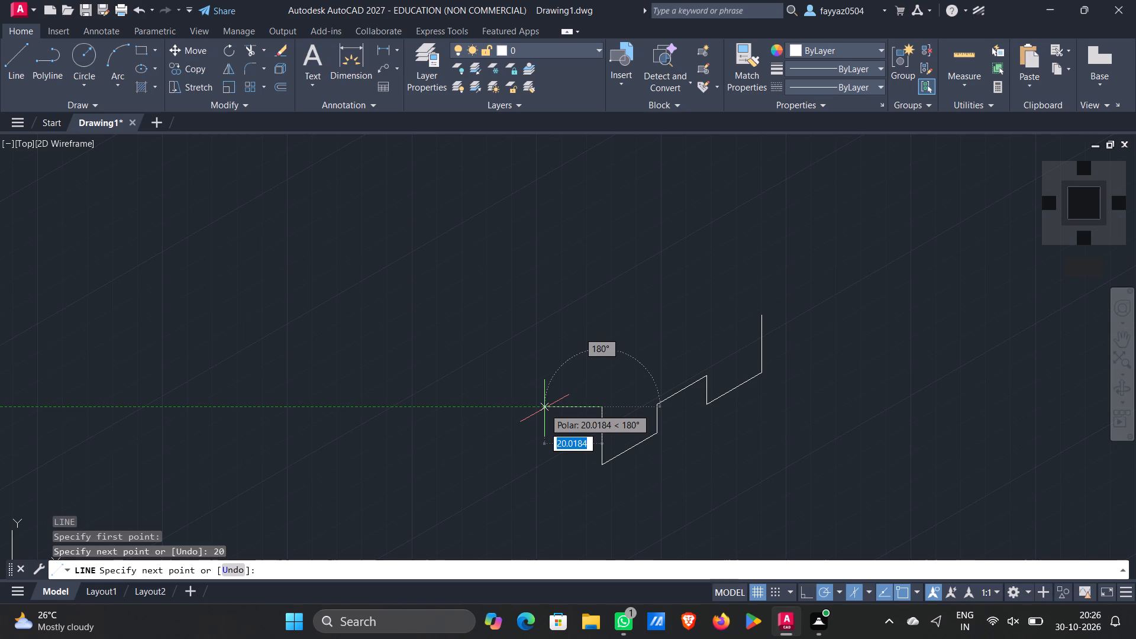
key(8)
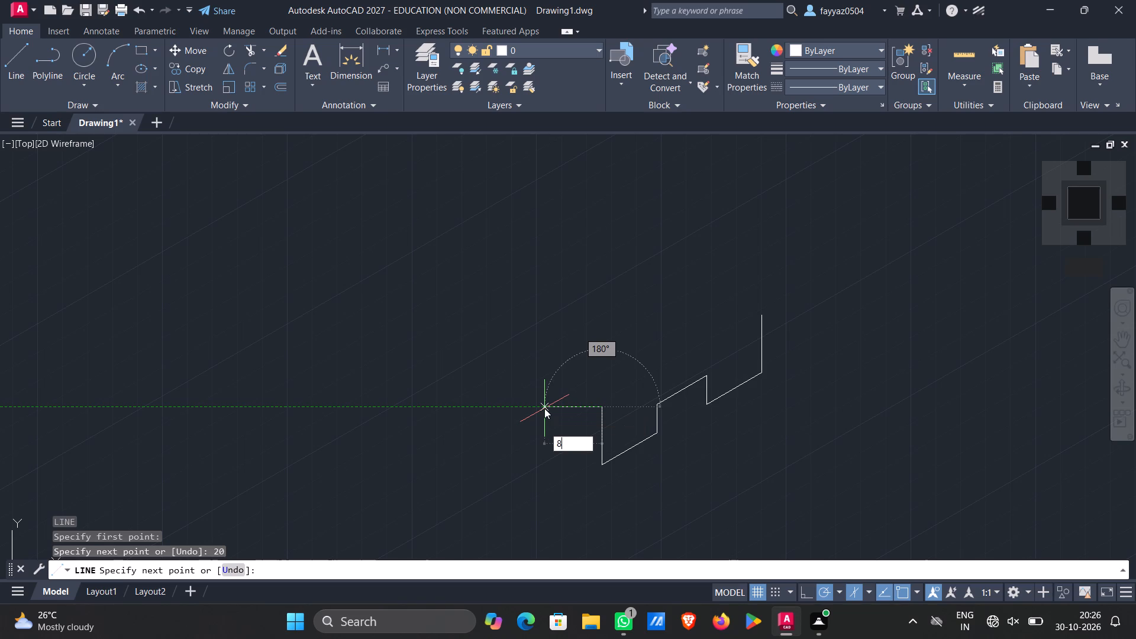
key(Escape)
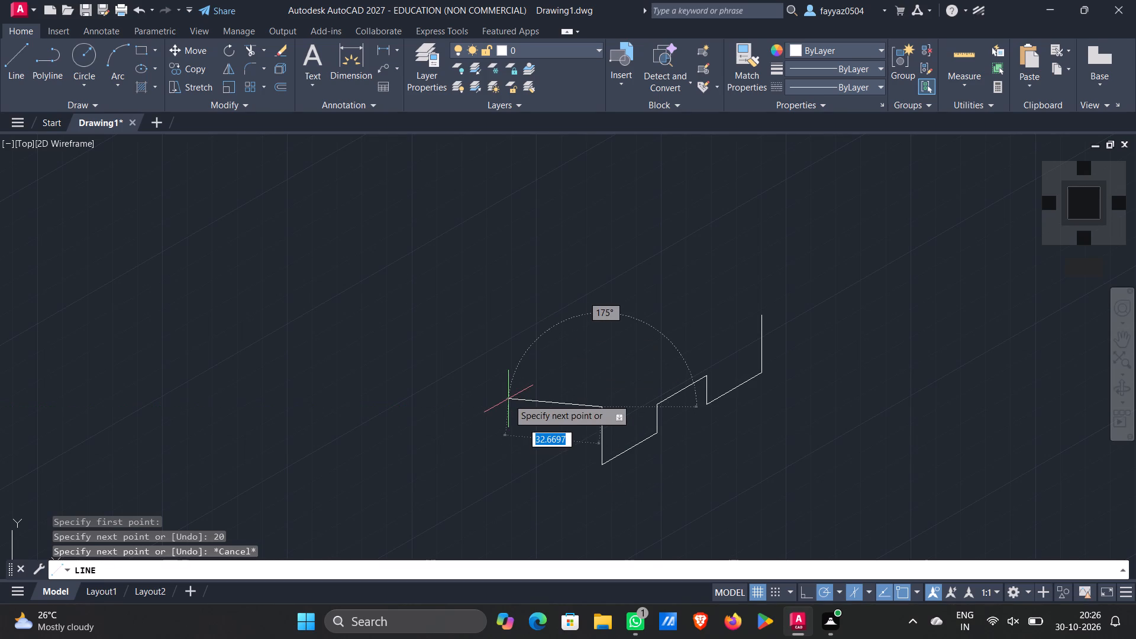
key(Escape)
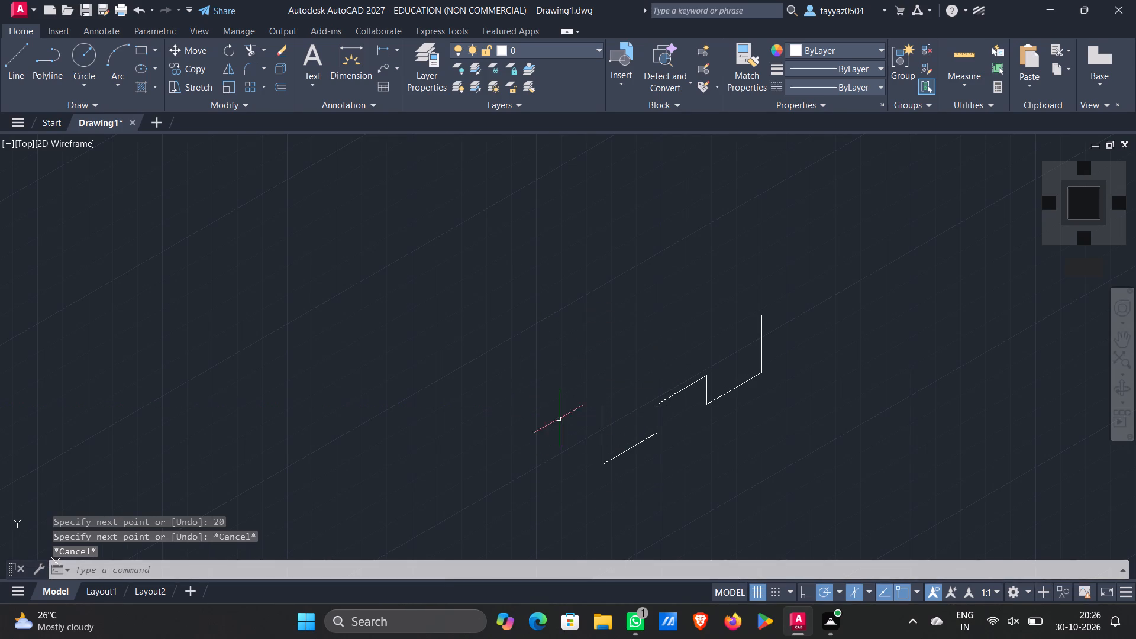
Delete the entire remaining outline, including the new vertical line, to clear the drawing.
click(602, 424)
click(824, 306)
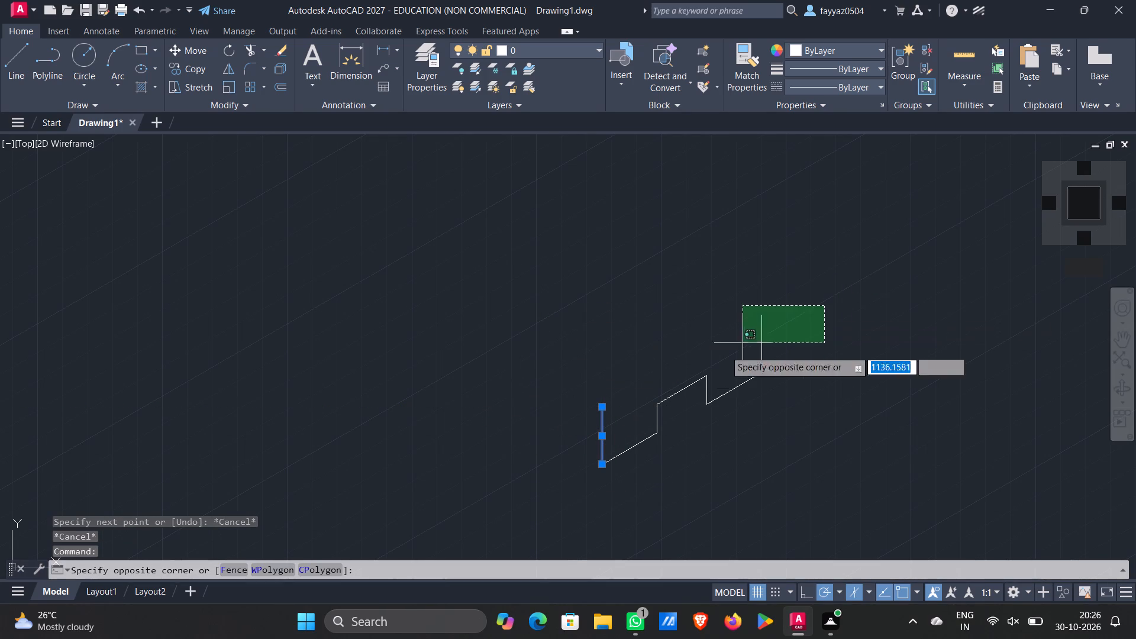
click(525, 458)
key(Delete)
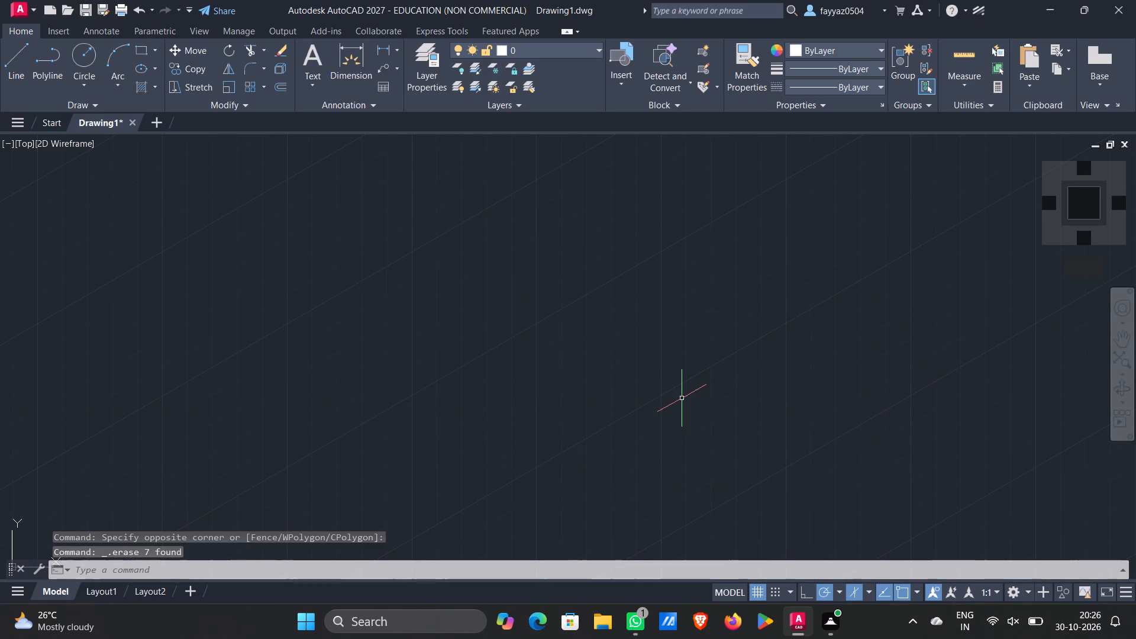
Start a new outline in the empty drawing area with a 46-unit line at 330°.
key(l)
key(Return)
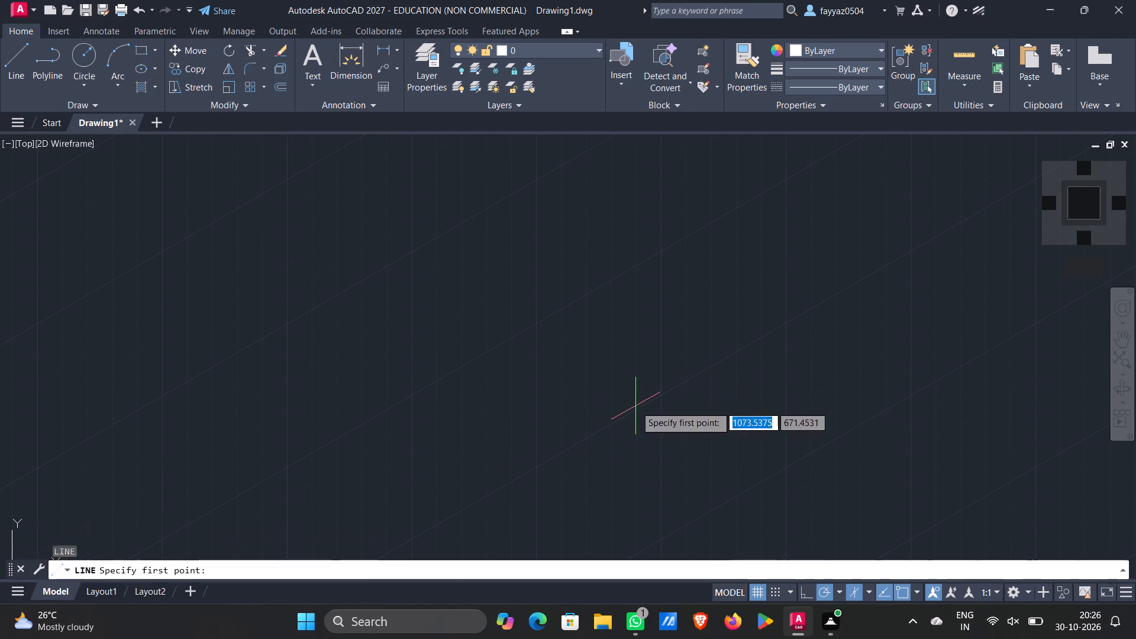
click(407, 392)
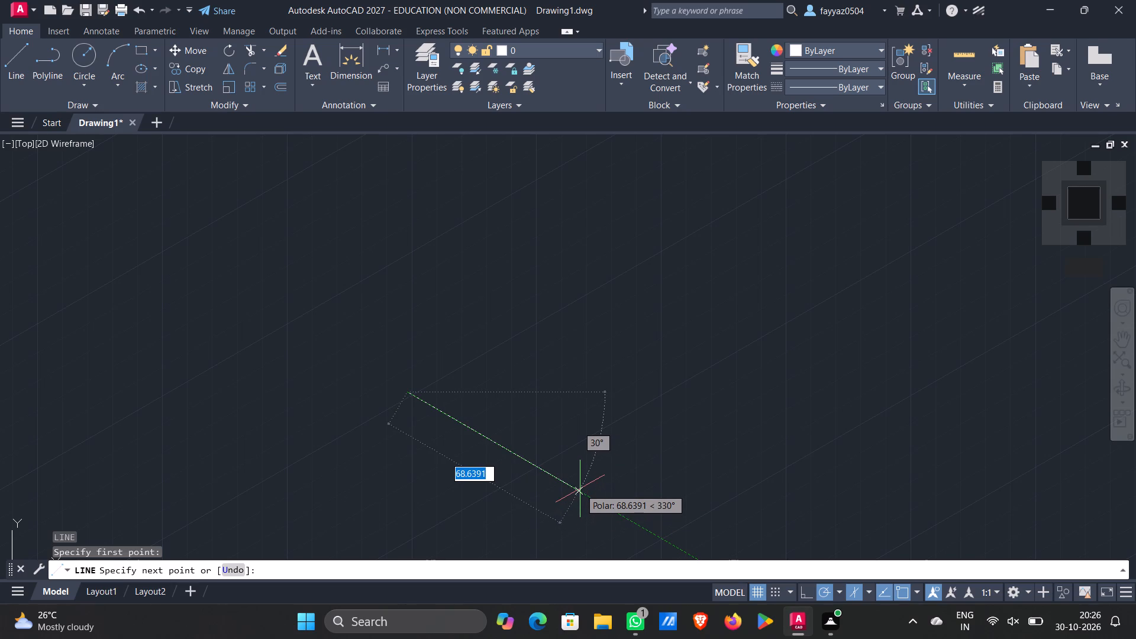
key(4)
key(6)
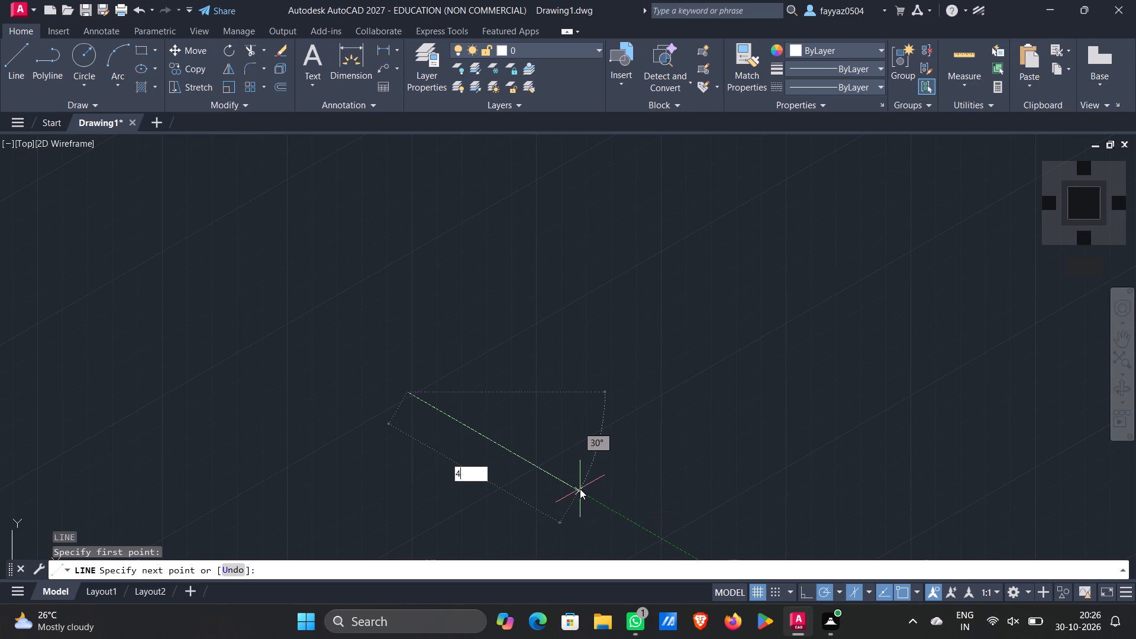
key(Return)
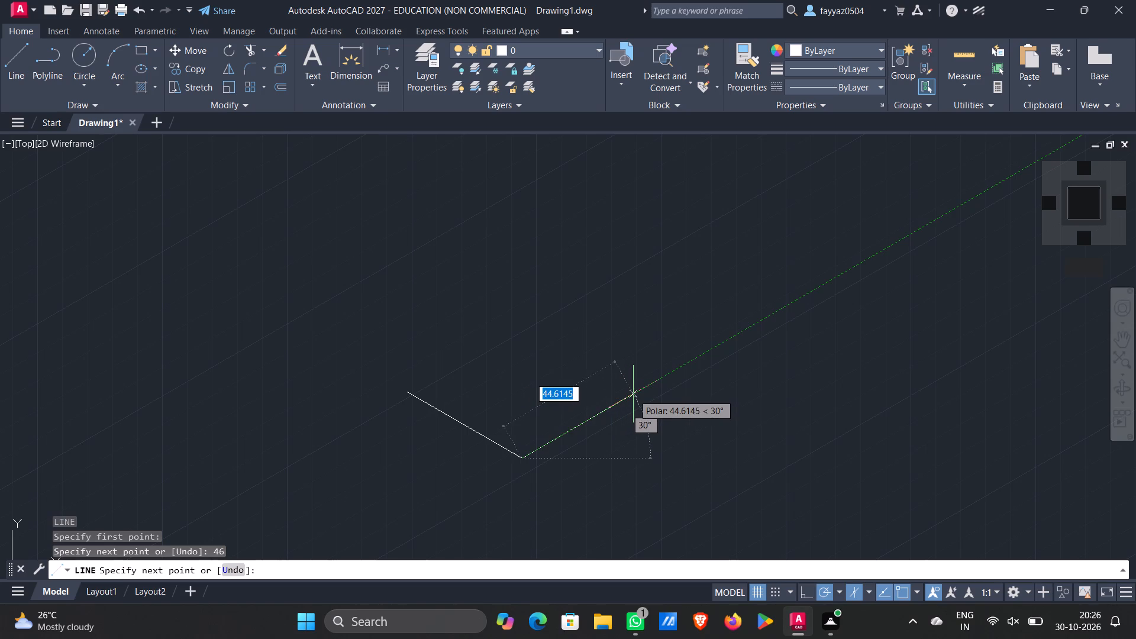
Continue from the 46-unit line with 22 at 30°, 10 up, 20 at 30°, 10 down, 22 at 30° and 20 up.
text(22)
key(Return)
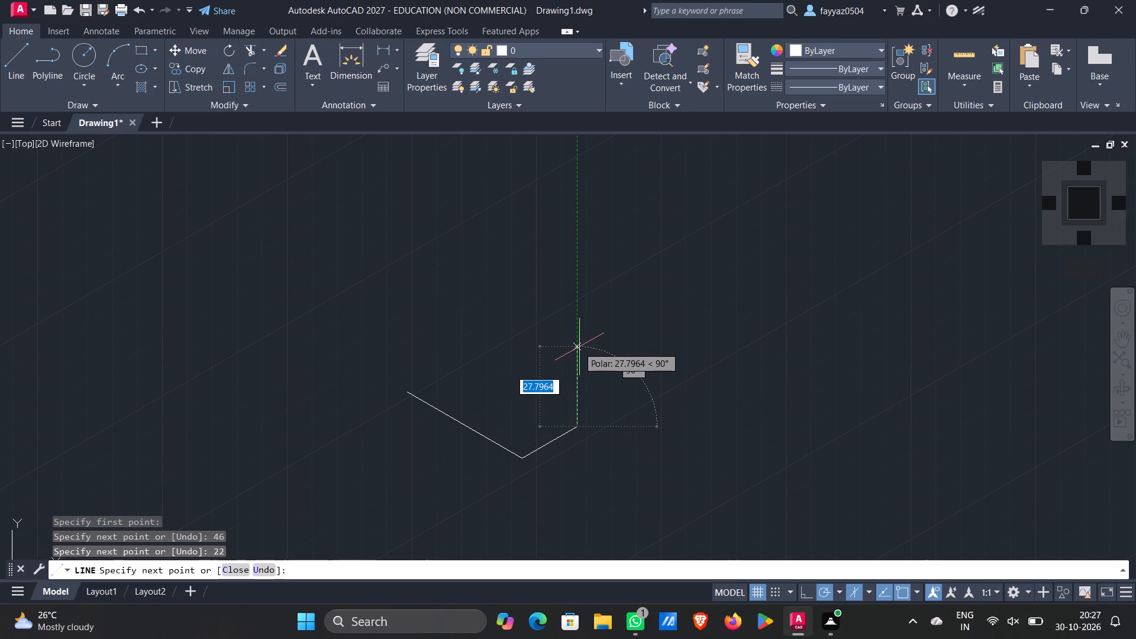
text(10)
key(Return)
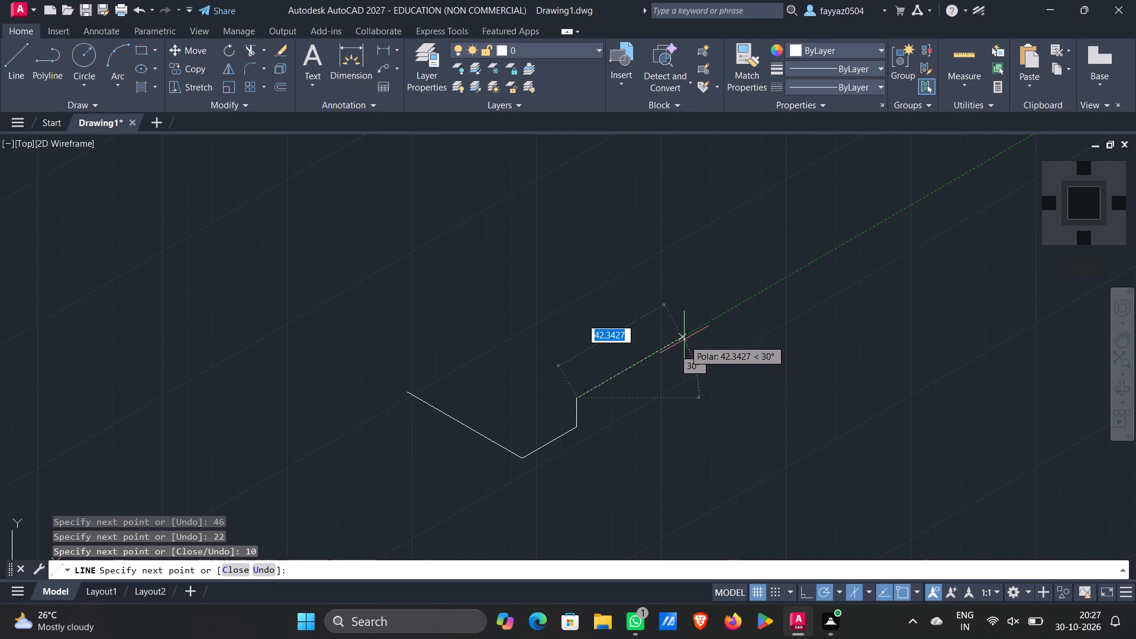
text(20)
key(Return)
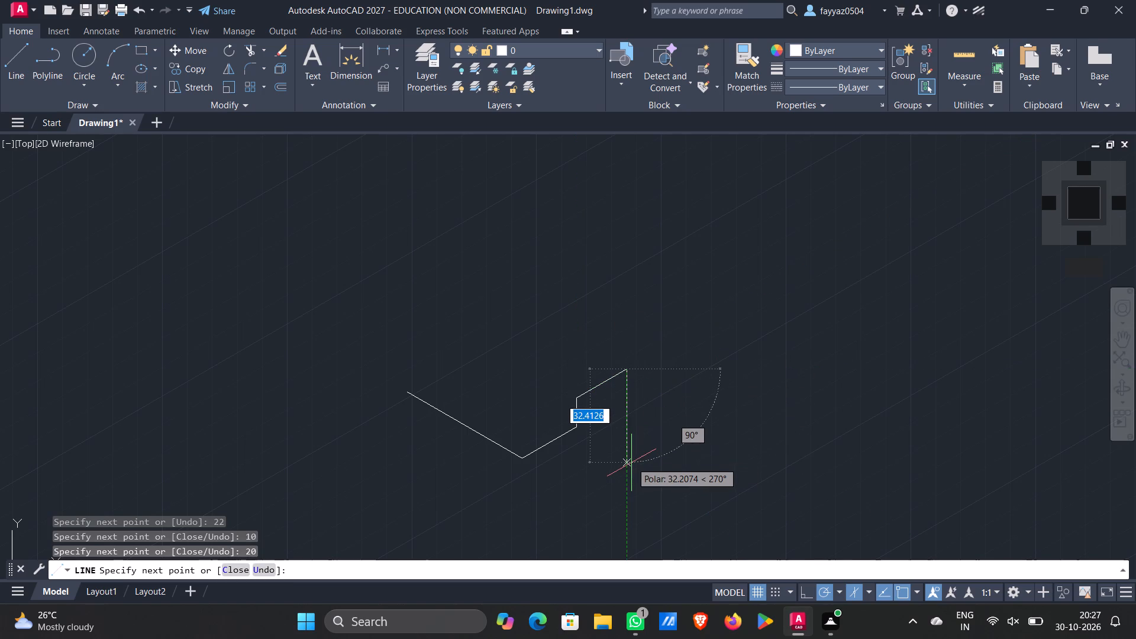
text(10)
key(Return)
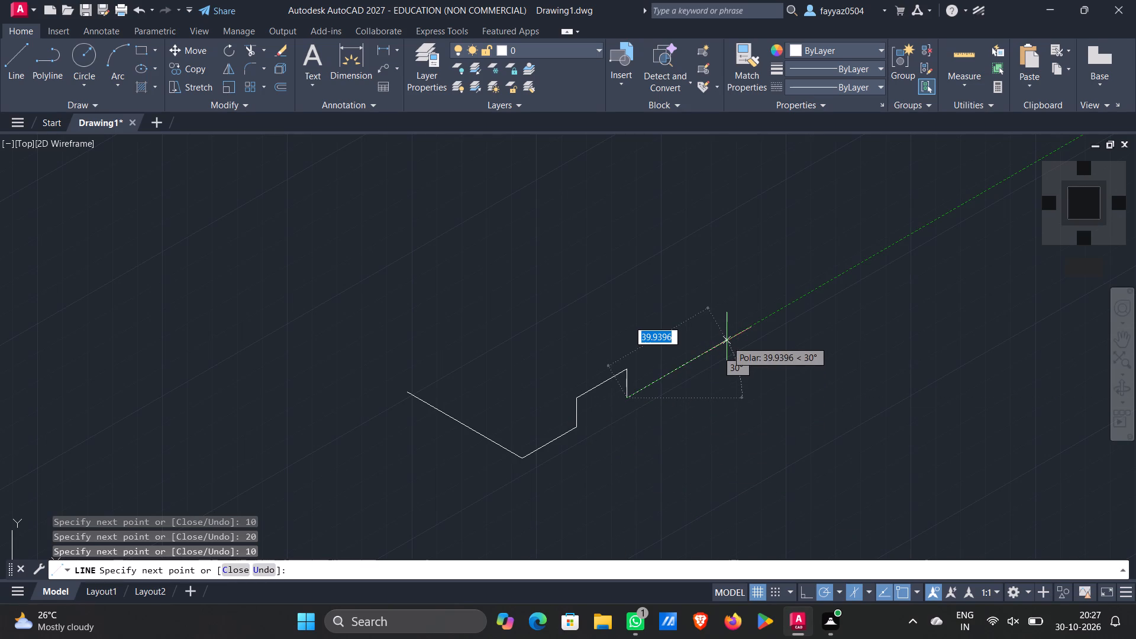
text(22)
key(Return)
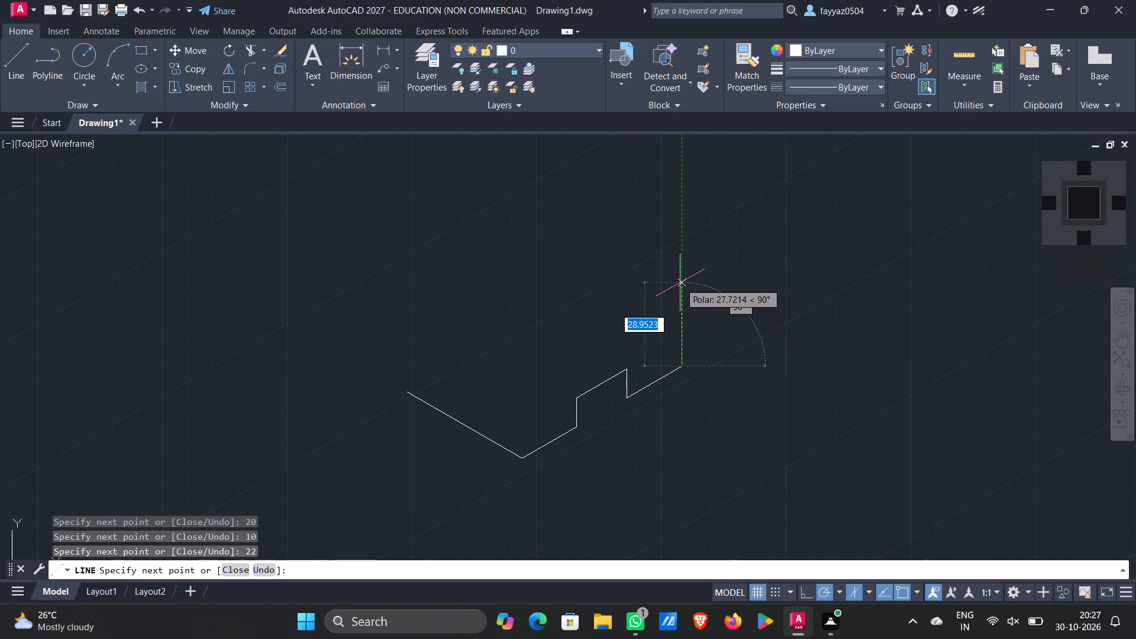
text(20)
key(Return)
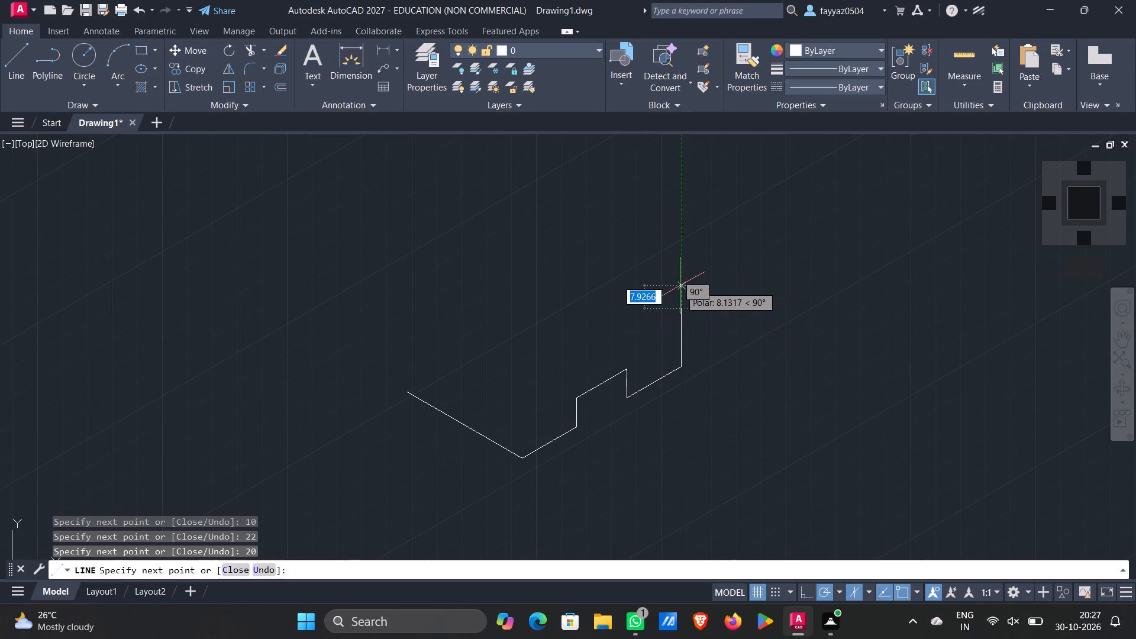
key(Escape)
Draw a 20-unit vertical line up from the corner where the 46-unit and 22-unit base lines meet.
key(l)
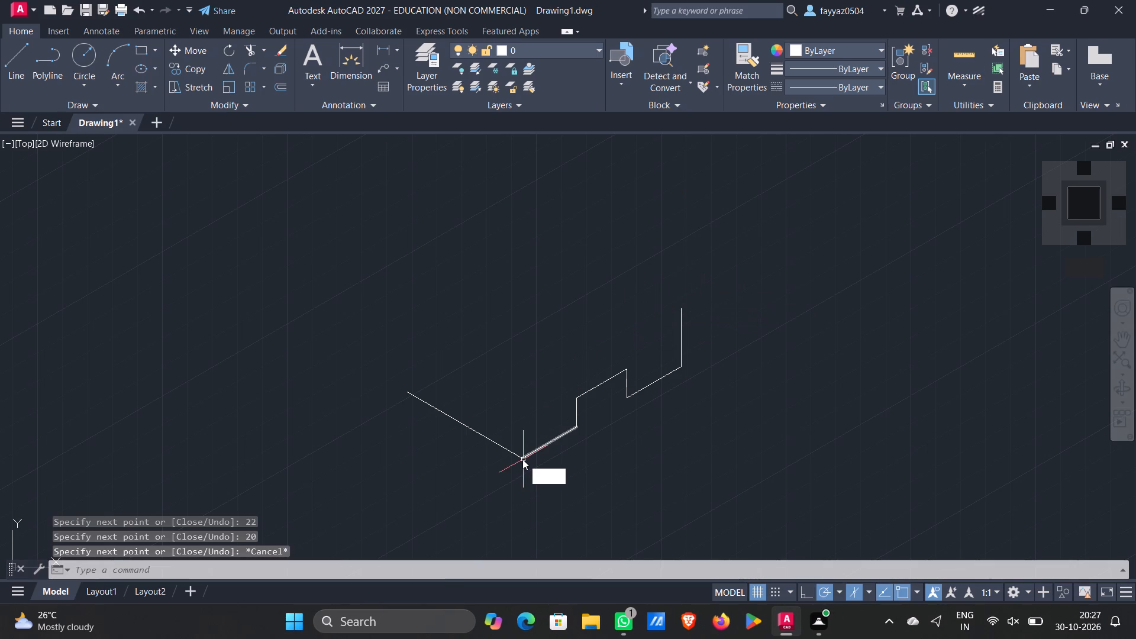
key(Return)
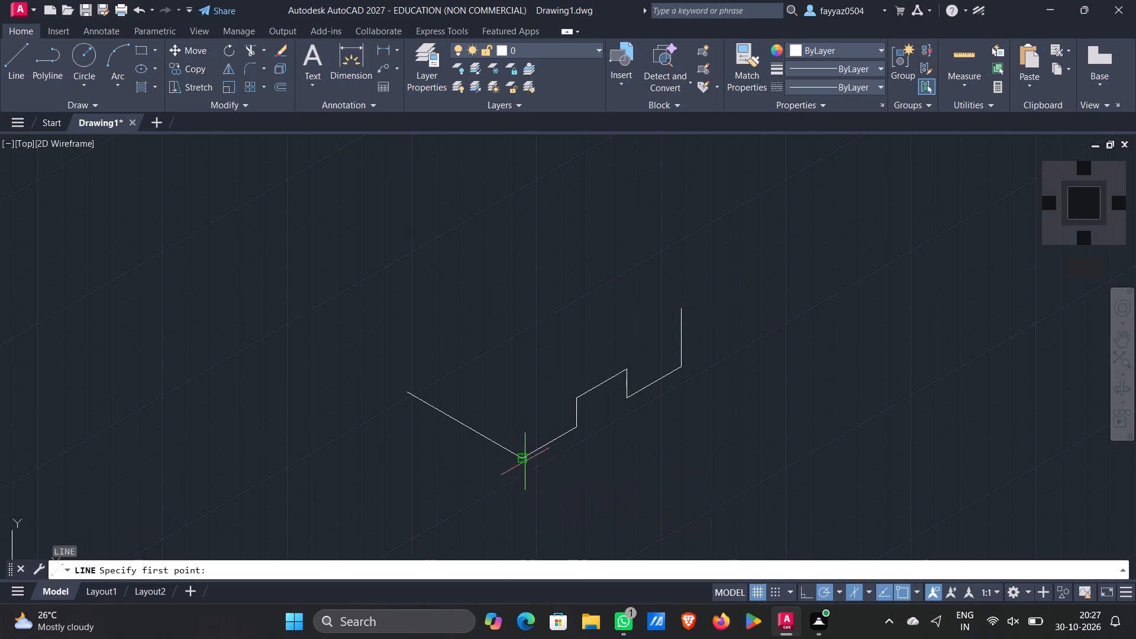
click(521, 460)
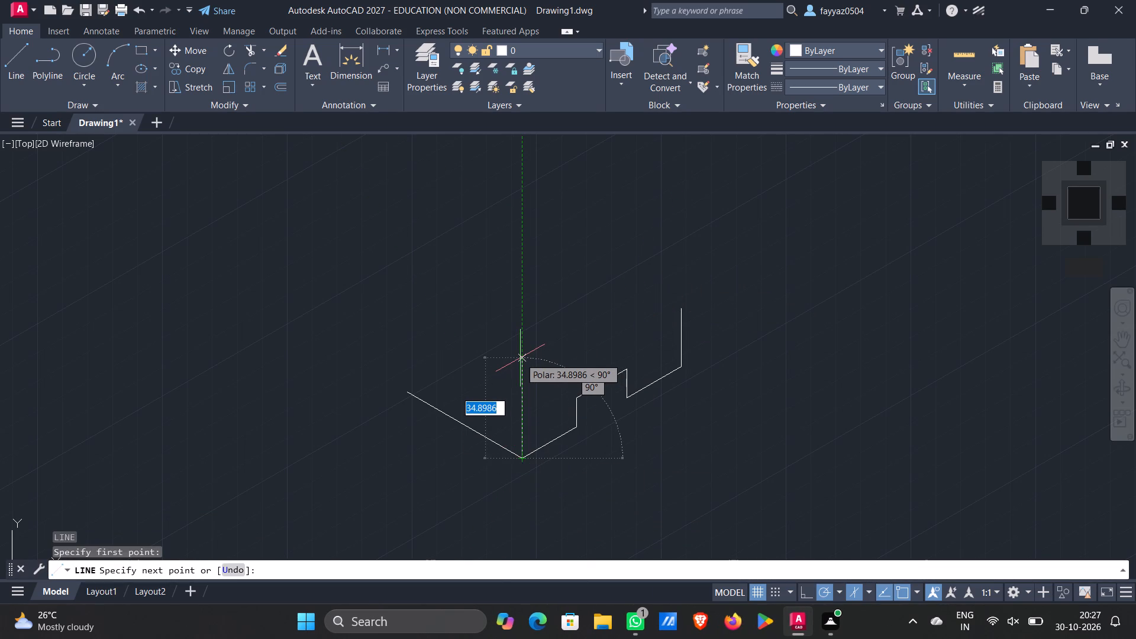
text(20)
key(Return)
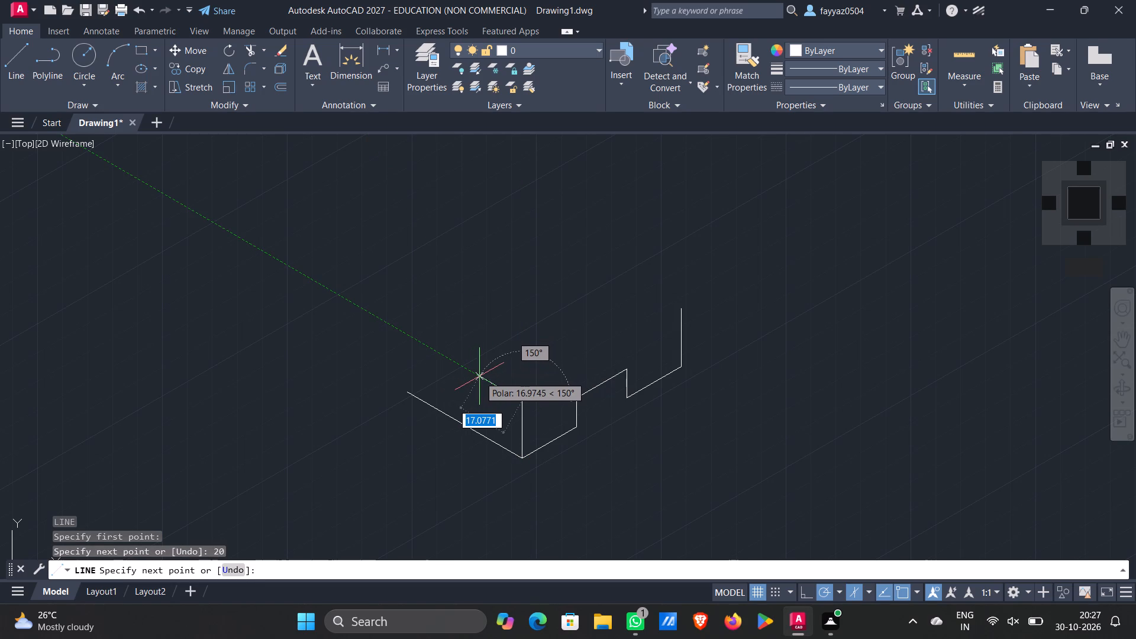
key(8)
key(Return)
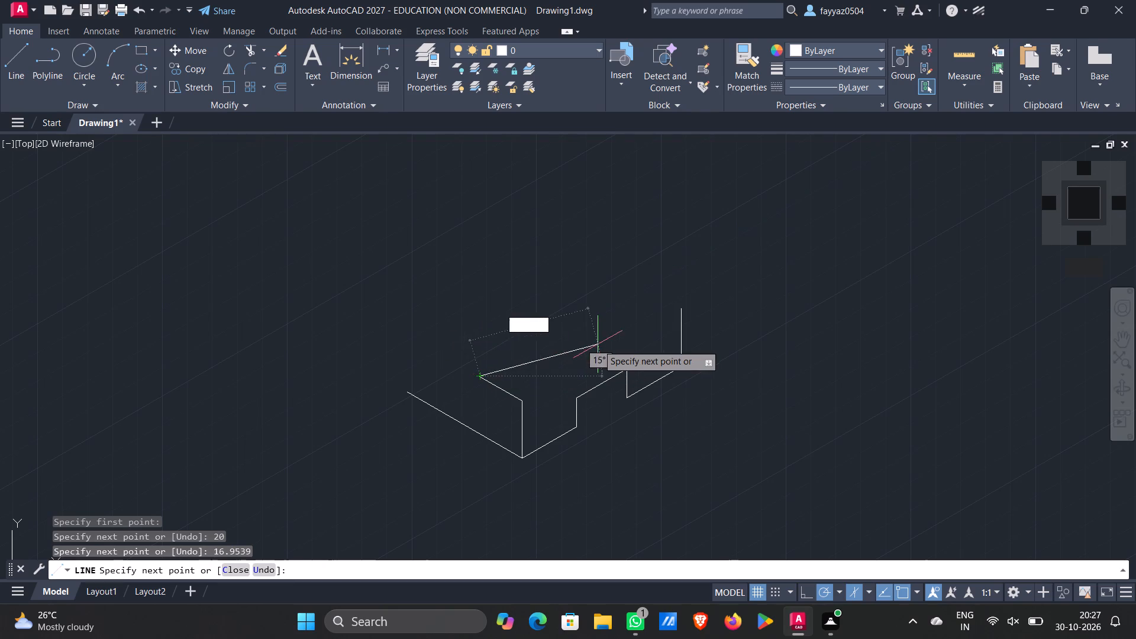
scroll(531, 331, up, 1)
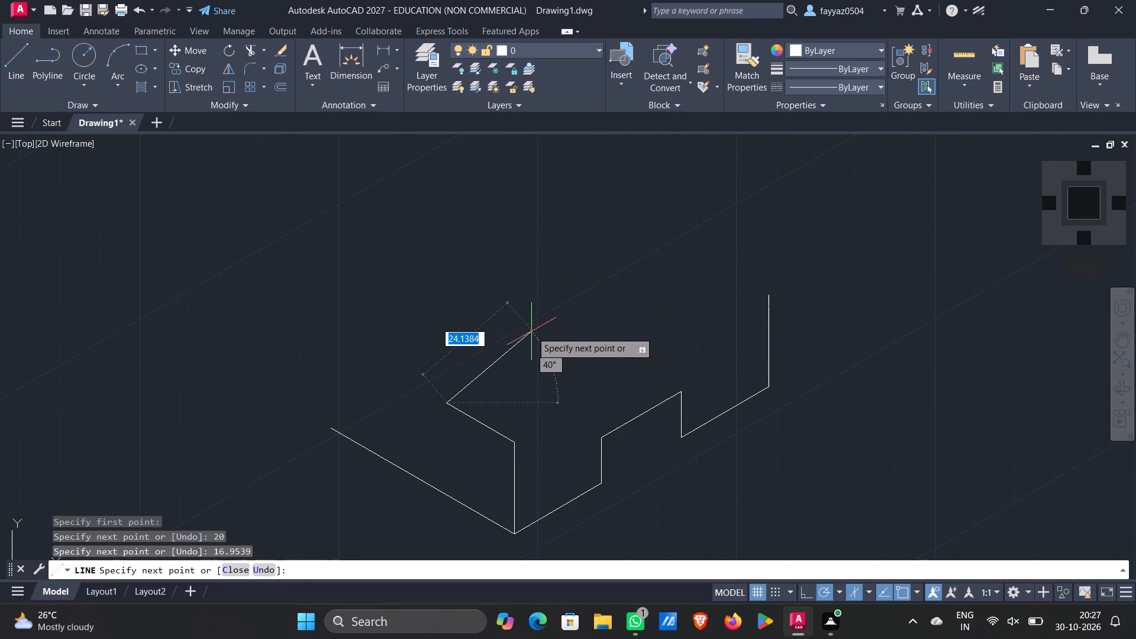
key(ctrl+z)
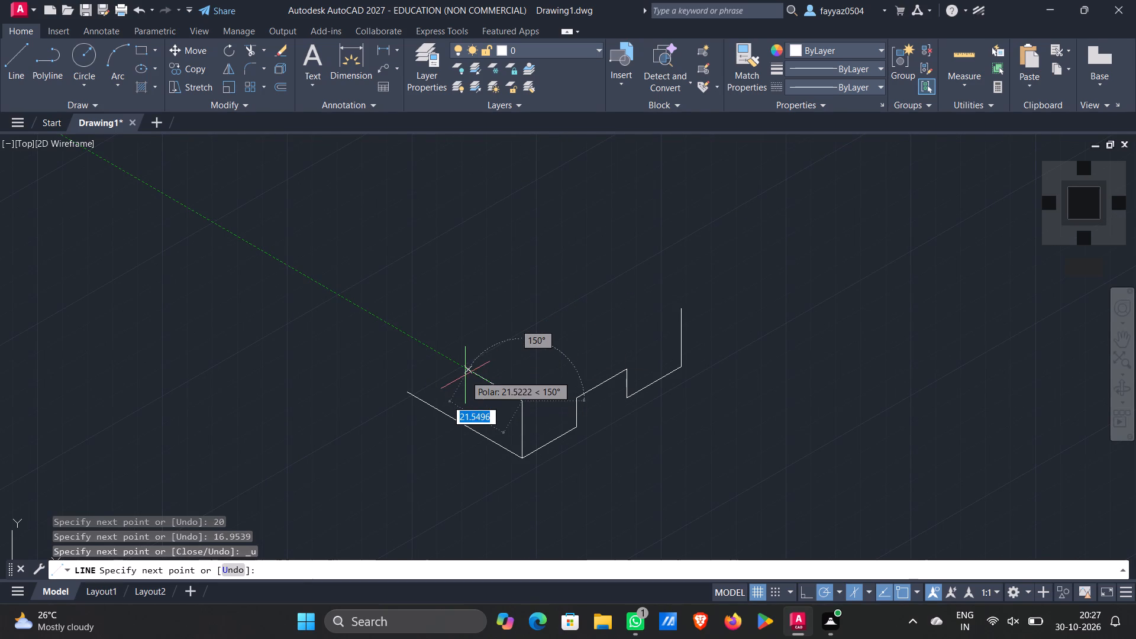
Continue from the top of the front-corner vertical with an 8-unit segment at 150°.
key(8)
key(Return)
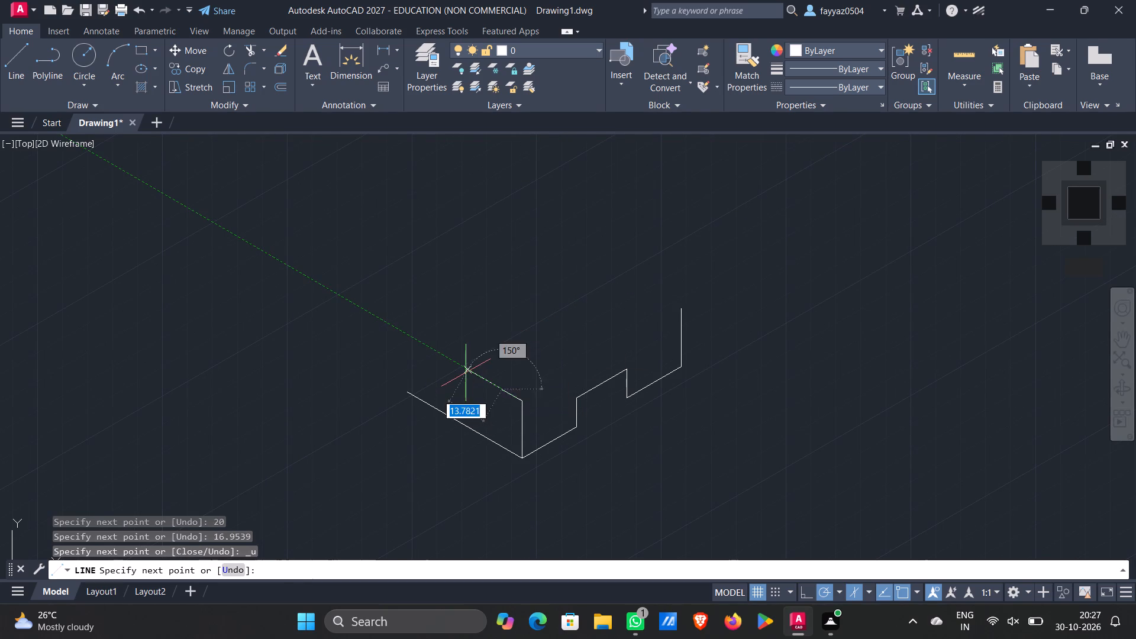
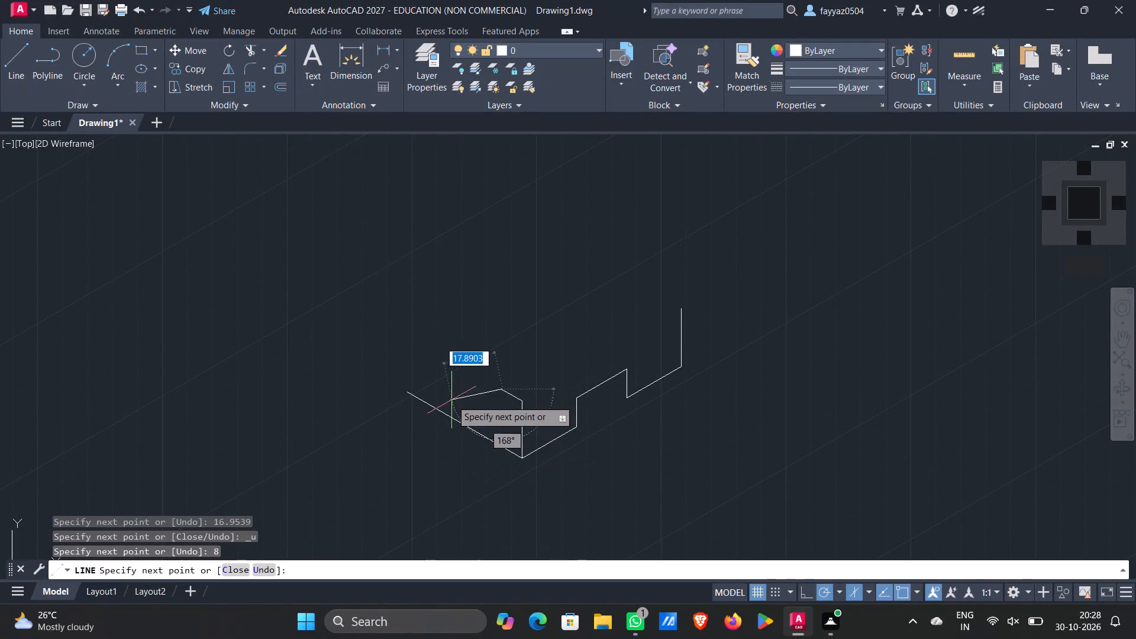
Draw a 46-unit vertical line up from the extended base line, directly below the midpoint of the raised 20-unit notch segment.
key(Escape)
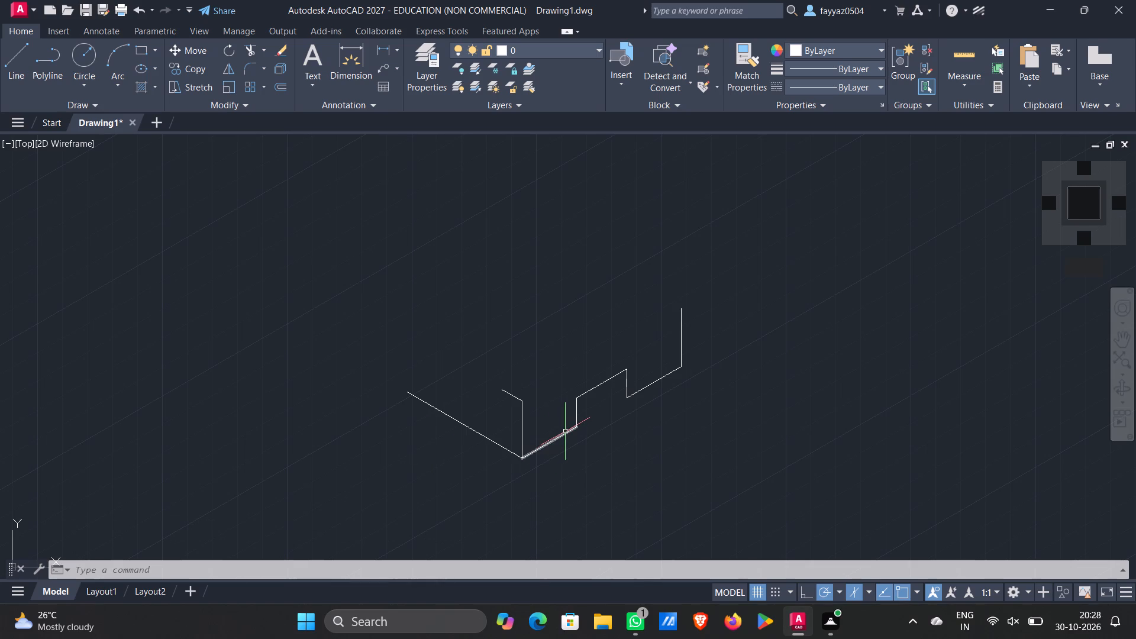
key(l)
key(Return)
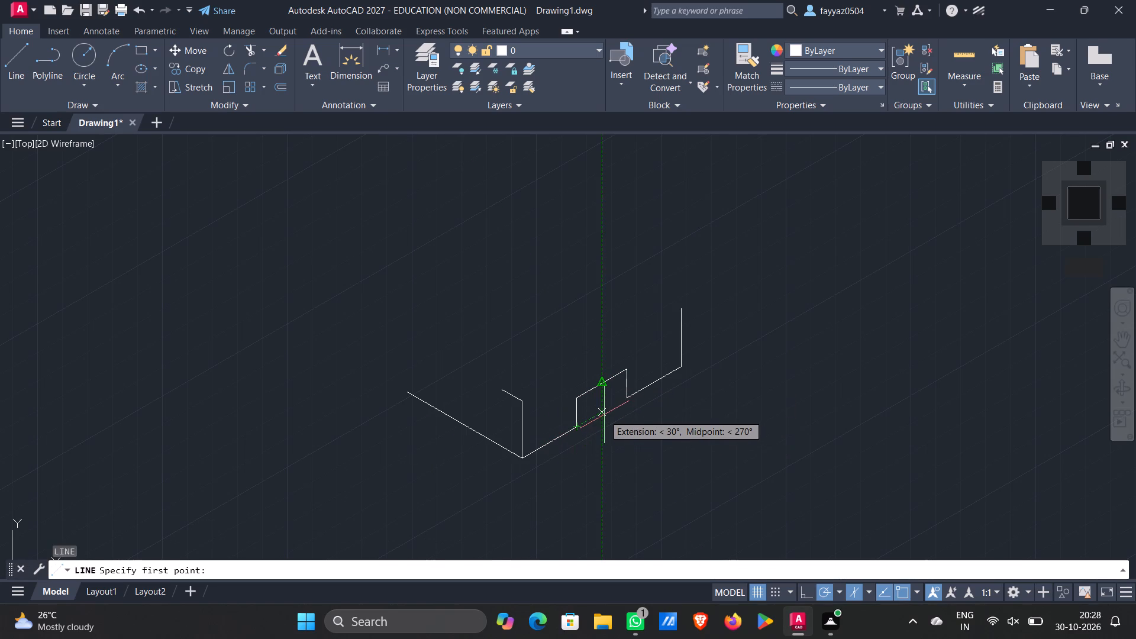
click(601, 412)
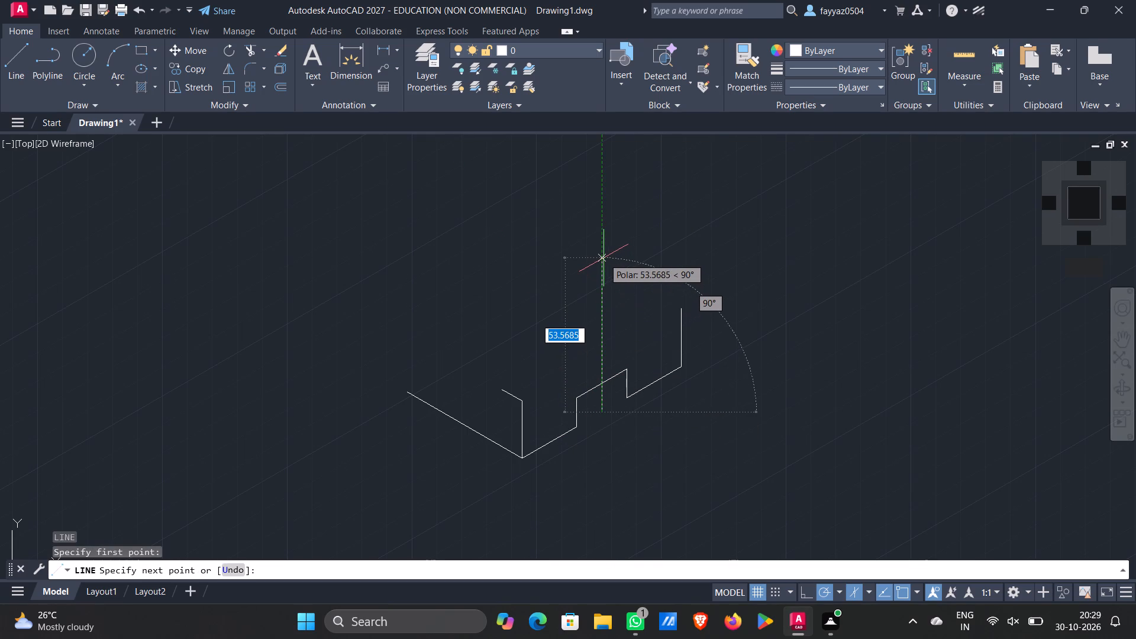
text(46)
key(Return)
key(Escape)
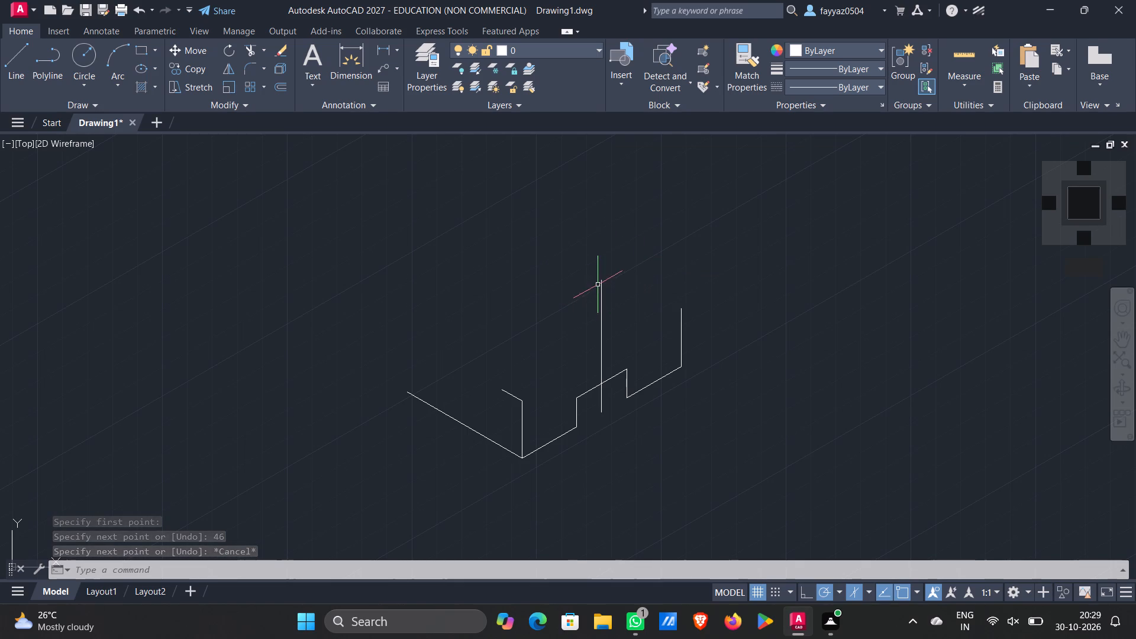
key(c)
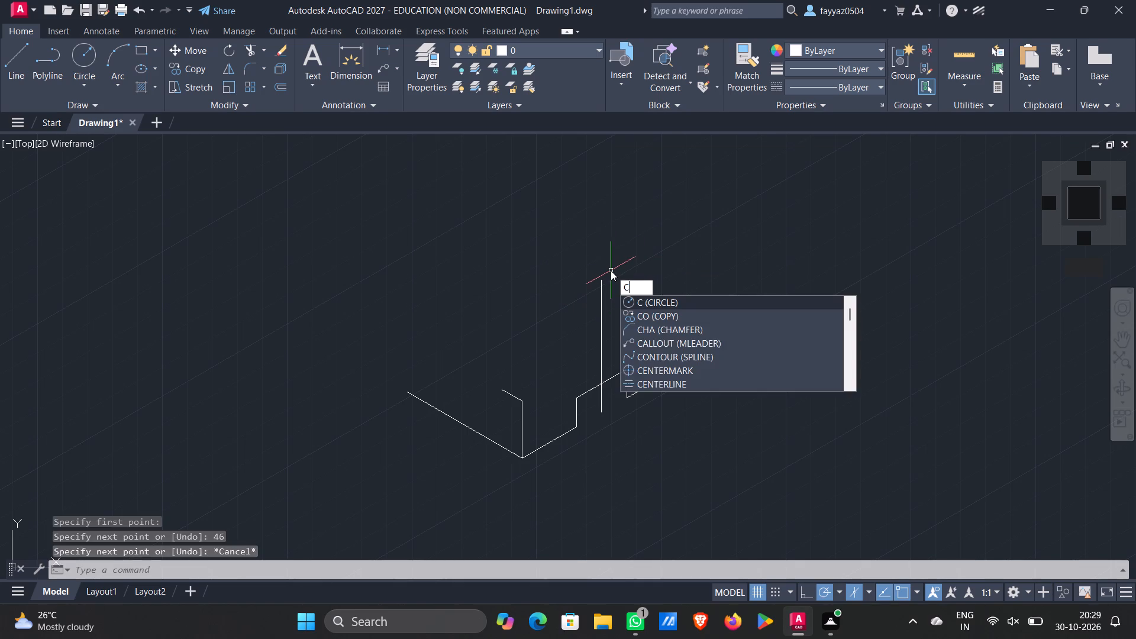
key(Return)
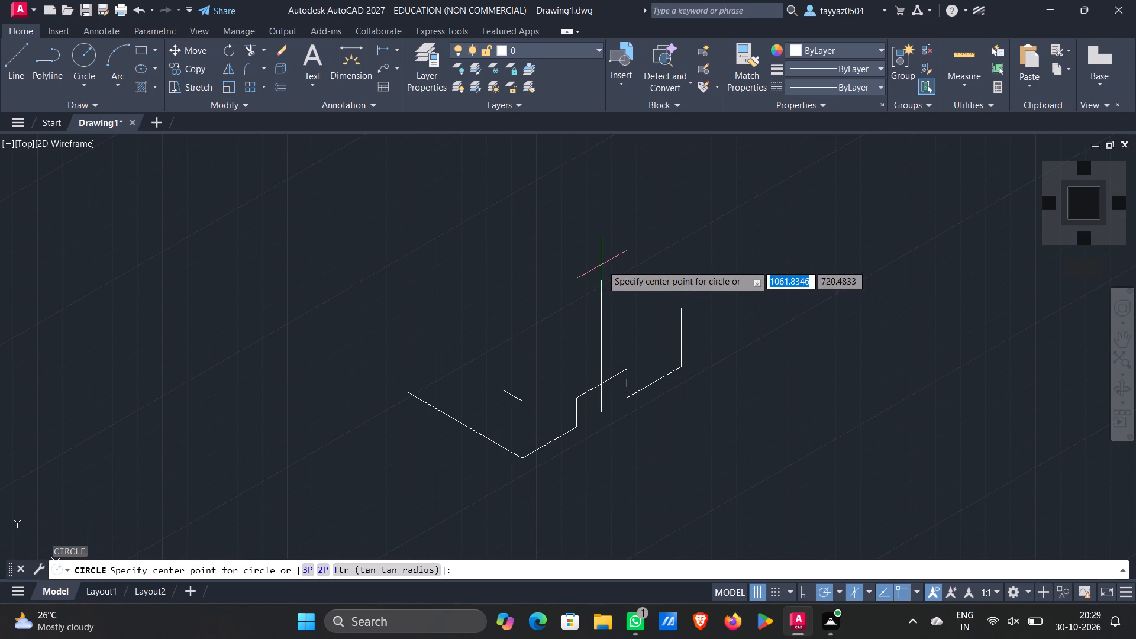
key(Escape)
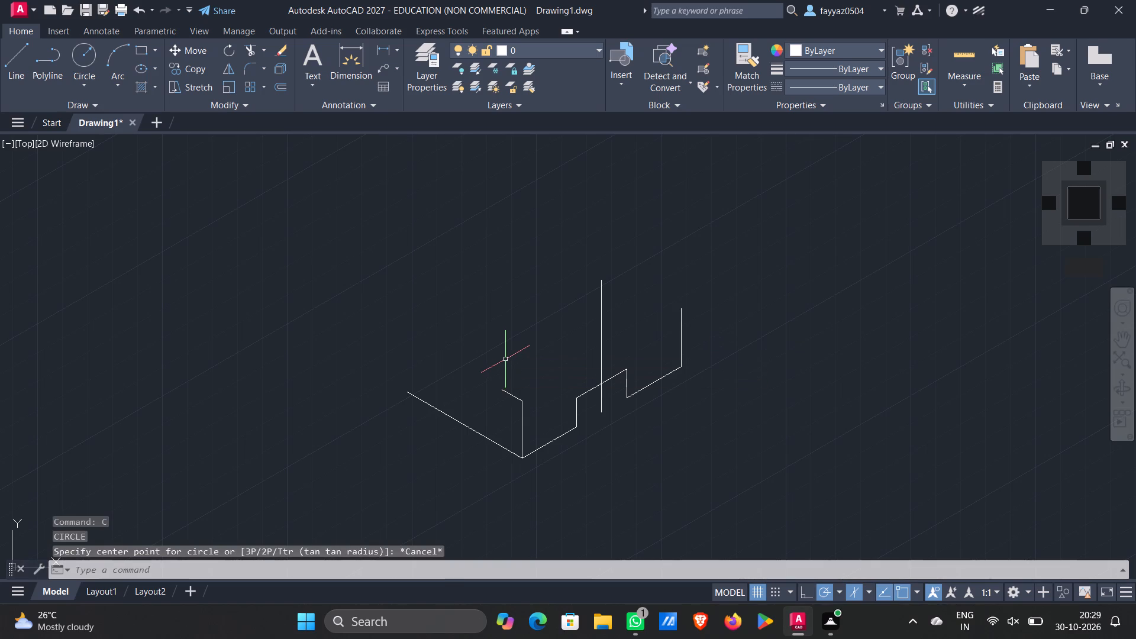
Draw an isocircle of radius 15 centred on the top end of the 46-unit vertical line.
key(e)
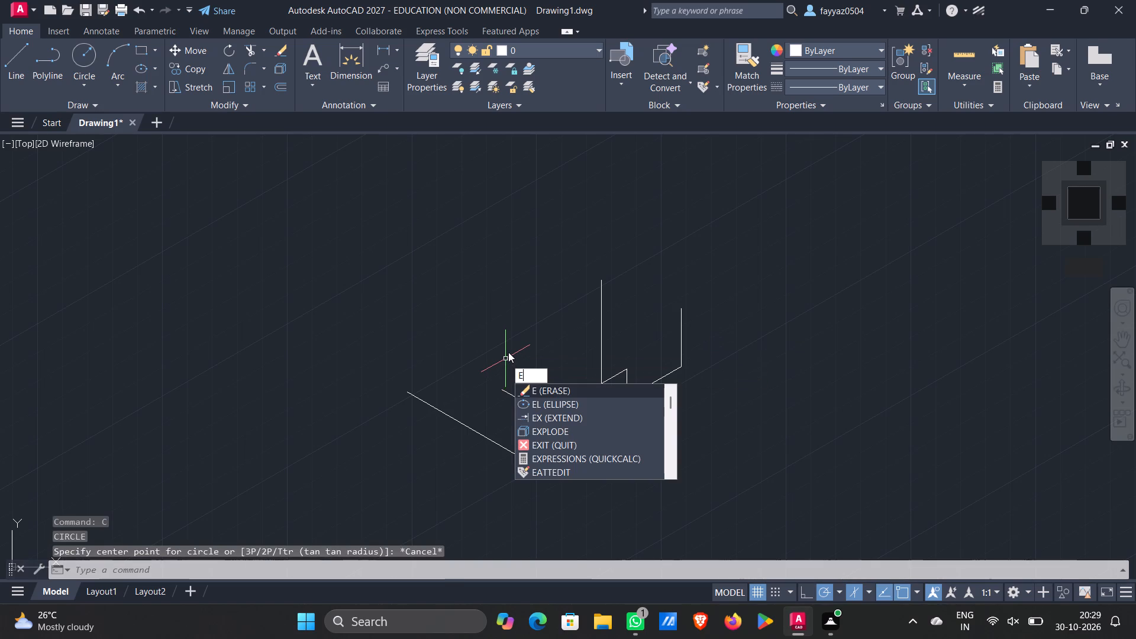
click(576, 400)
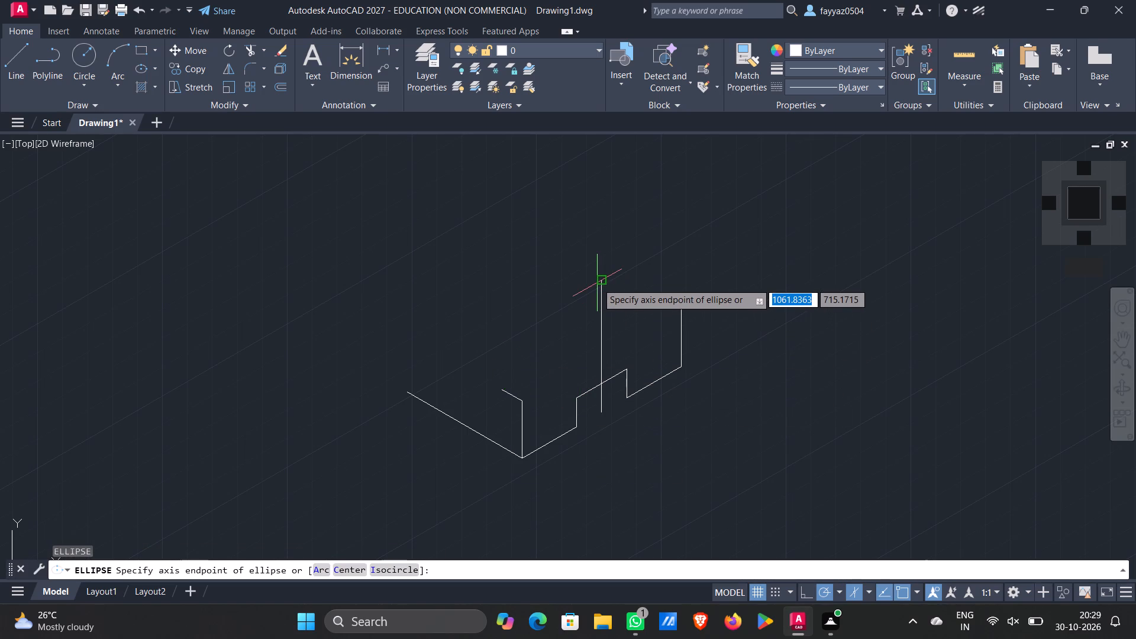
click(395, 566)
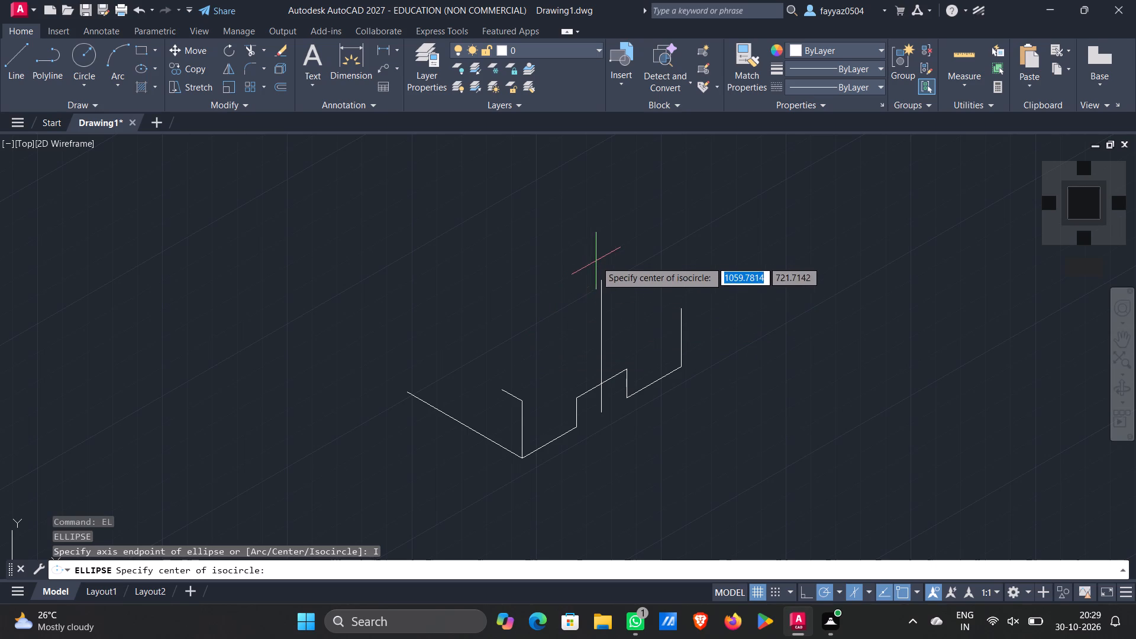
click(601, 282)
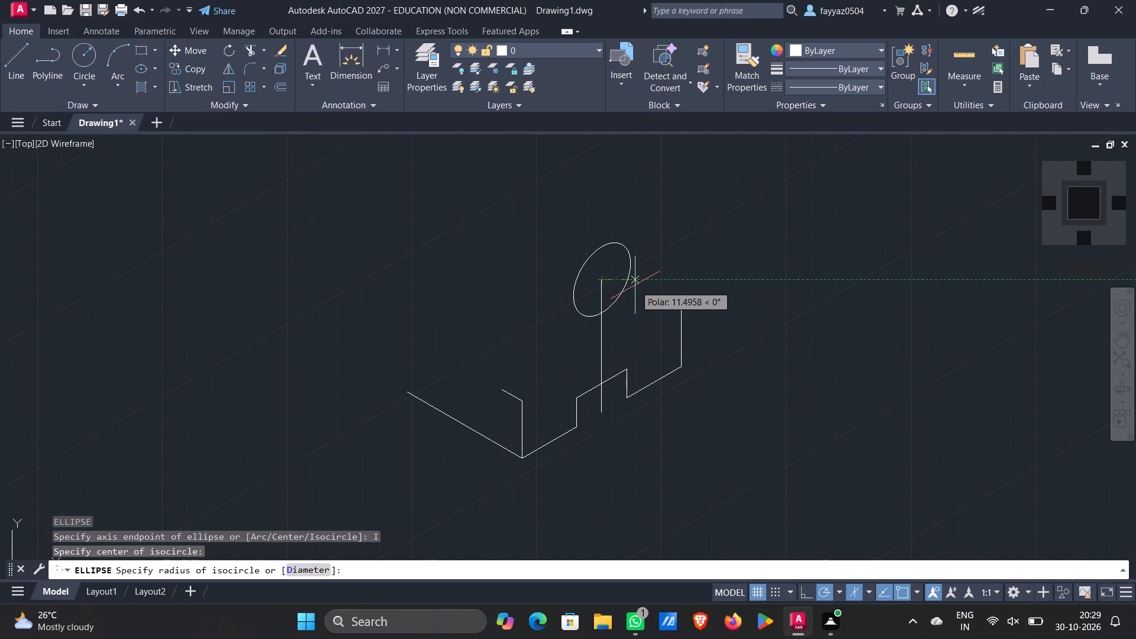
text(15)
key(Return)
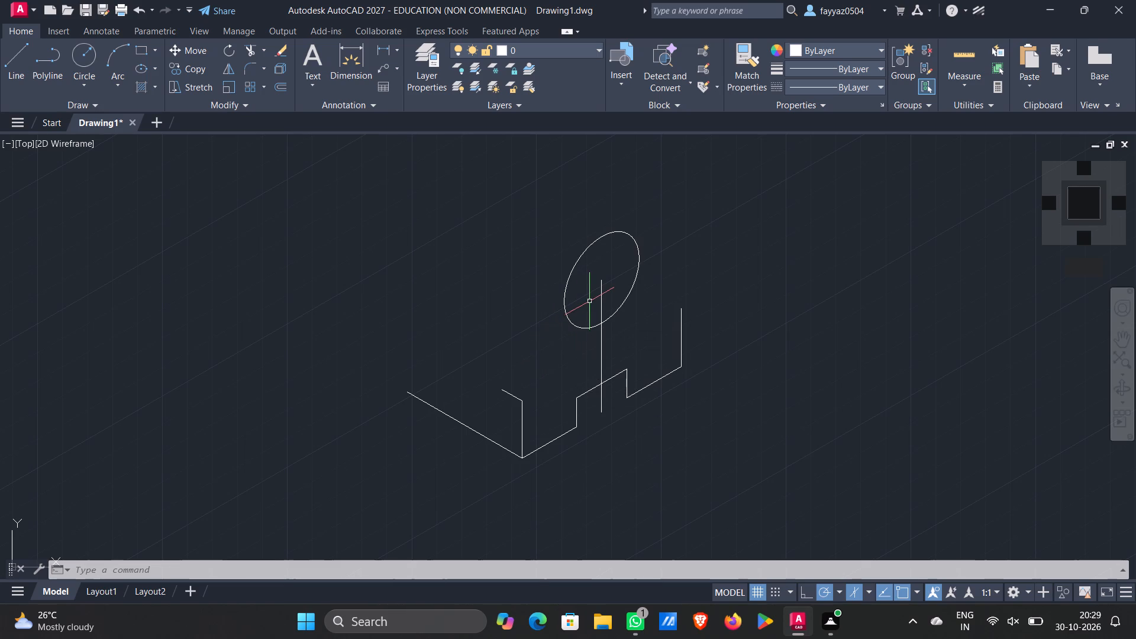
Draw construction lines from the isocircle's centre to its lower-left edge at 210°, and back across at 30° past the opposite edge.
key(l)
key(Return)
click(603, 280)
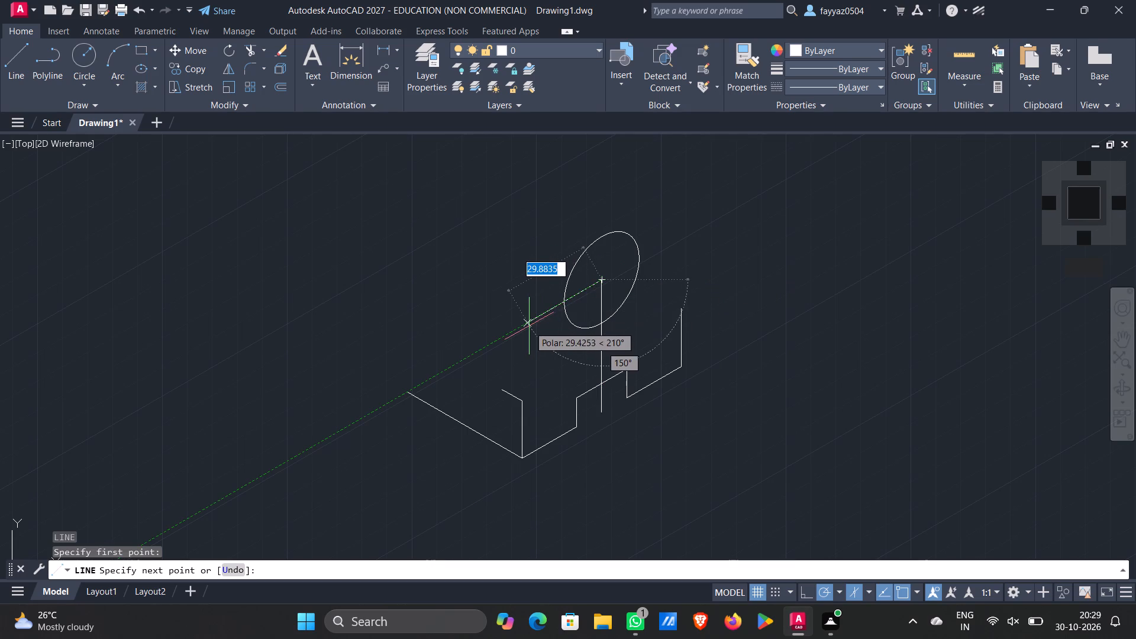
click(567, 305)
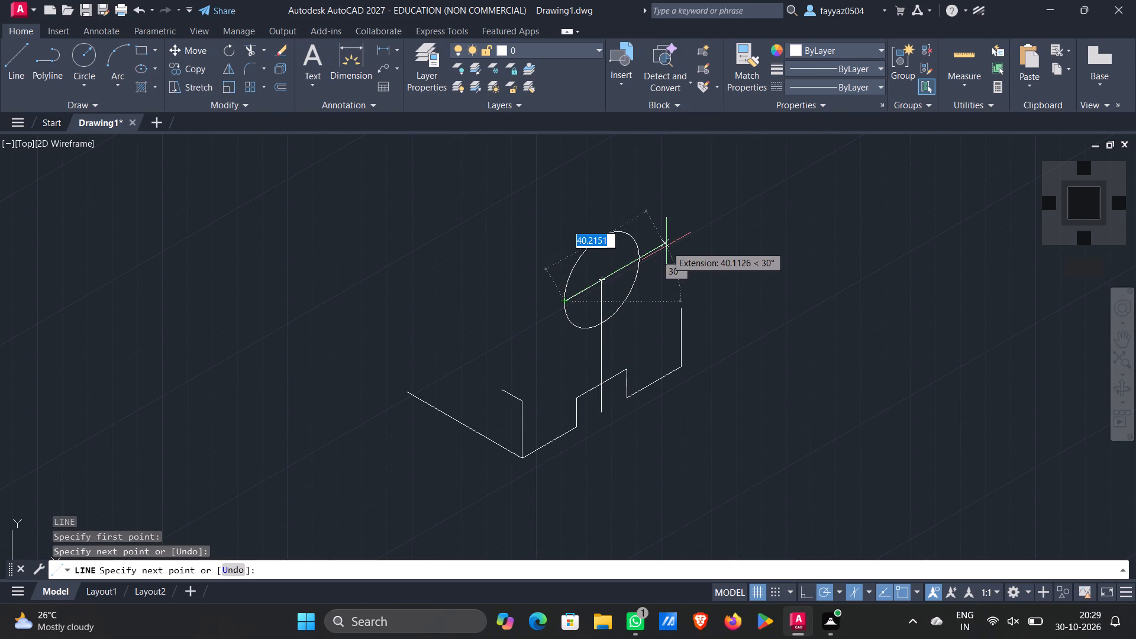
click(665, 248)
key(Escape)
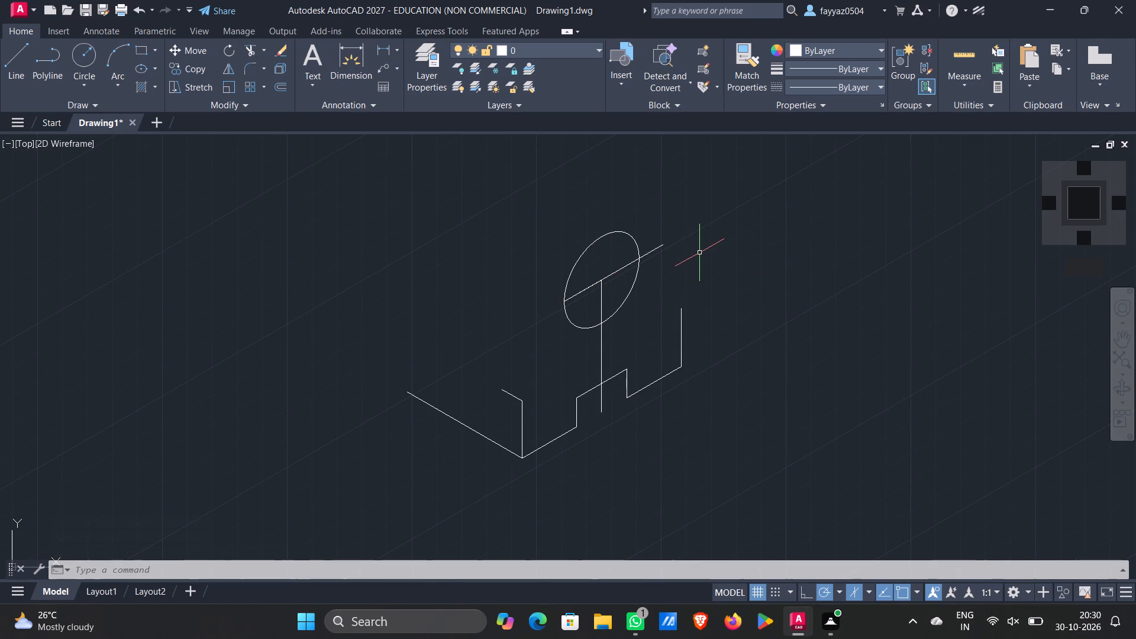
Trim away the upper half of the isocircle above the 30° construction line.
text(tr)
key(Return)
key(Return)
click(627, 234)
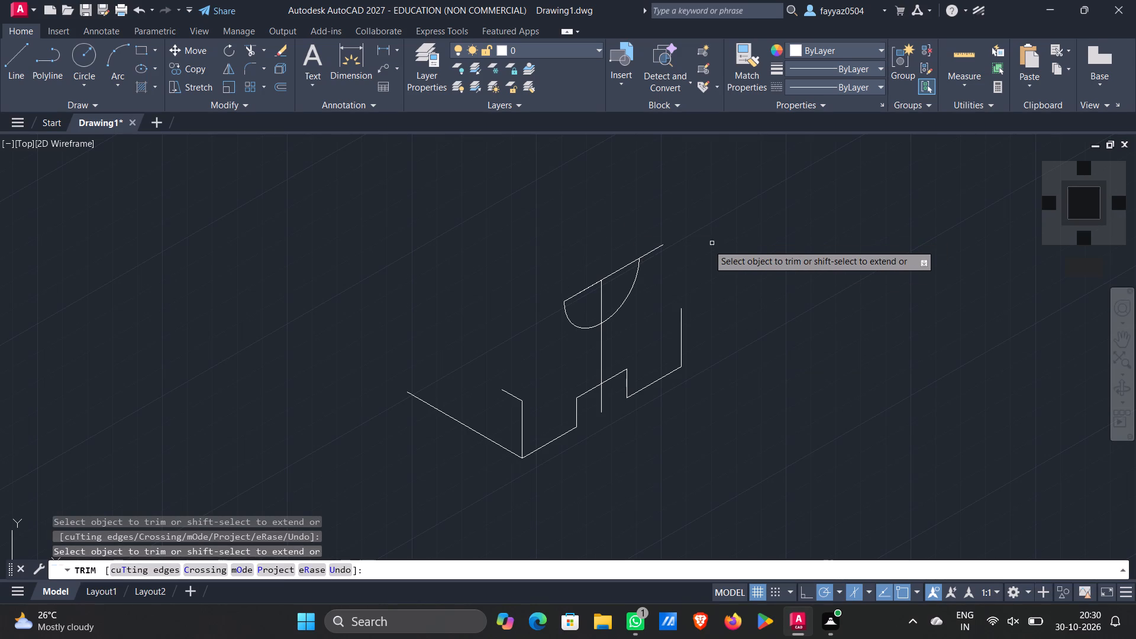
key(Escape)
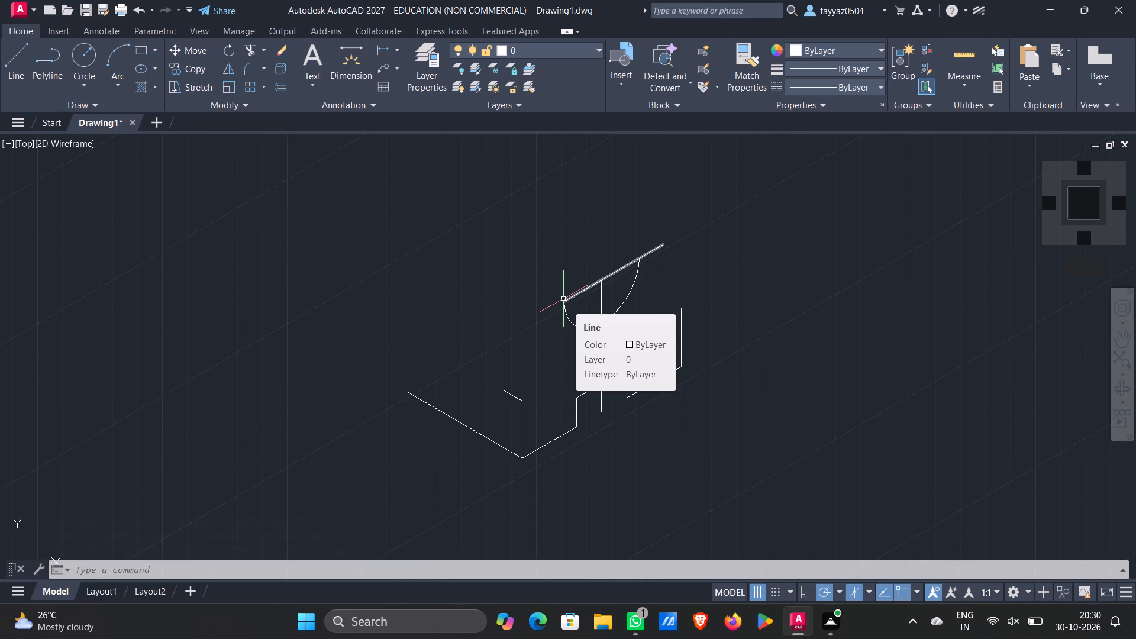
Calculate 48-30 and divide 18 by 2 in the calculator to get the length beside the semicircle.
click(996, 82)
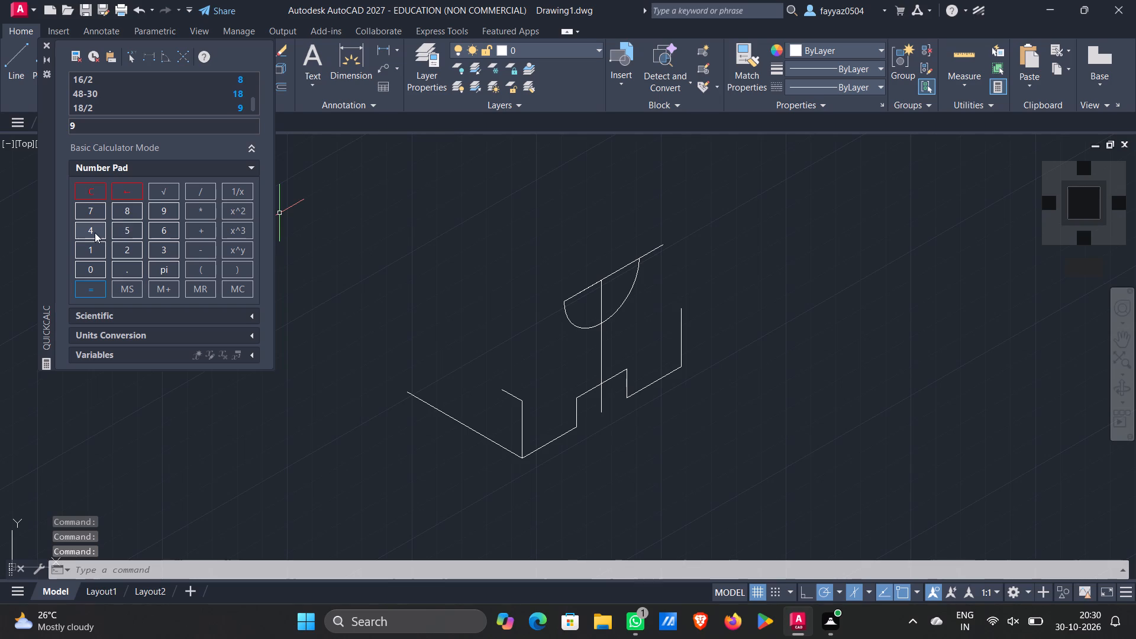
click(95, 230)
click(126, 215)
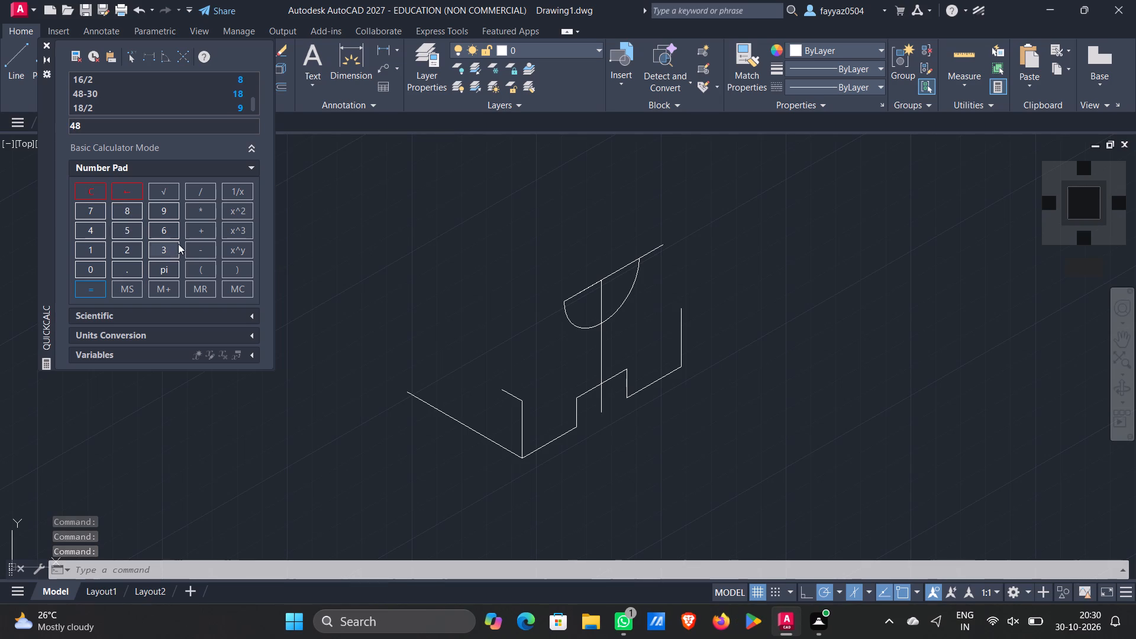
click(198, 246)
click(170, 247)
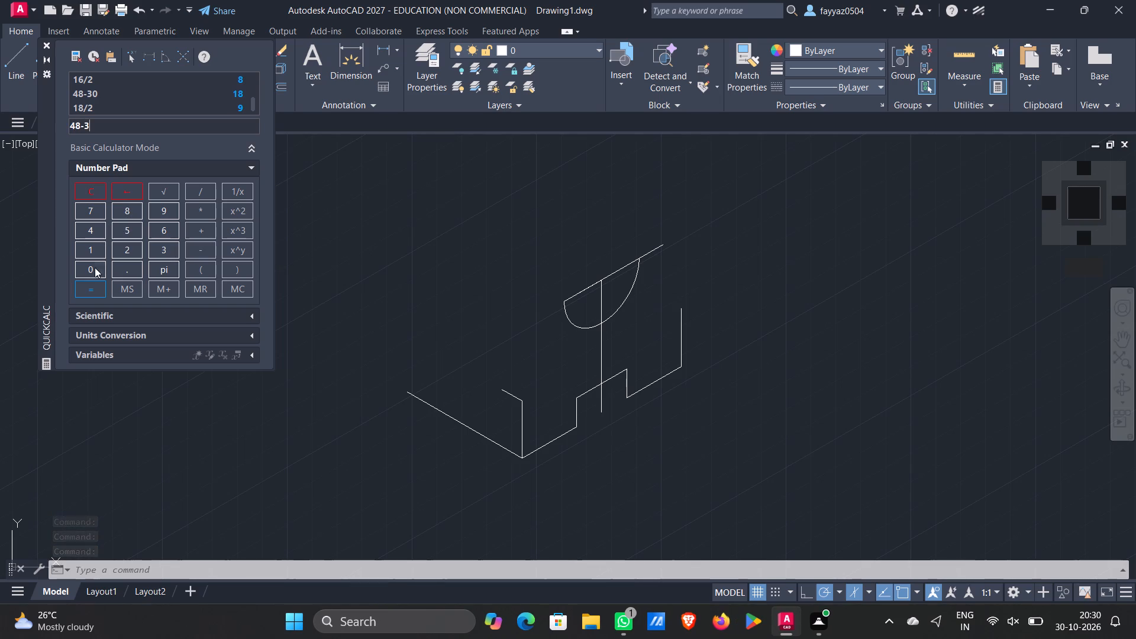
click(89, 268)
click(91, 290)
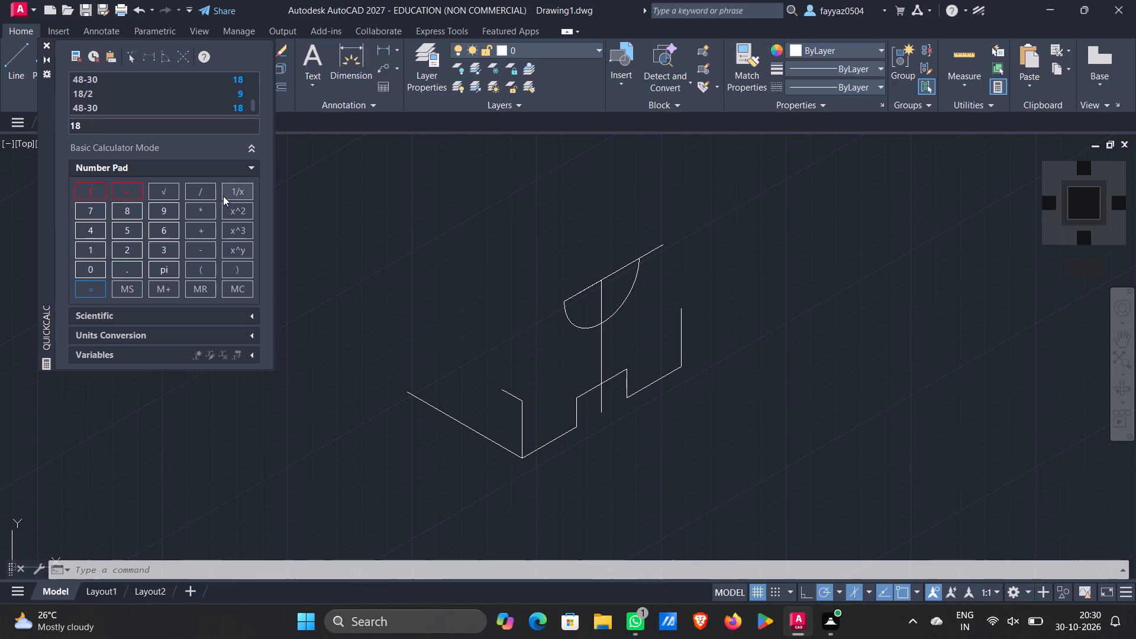
click(211, 191)
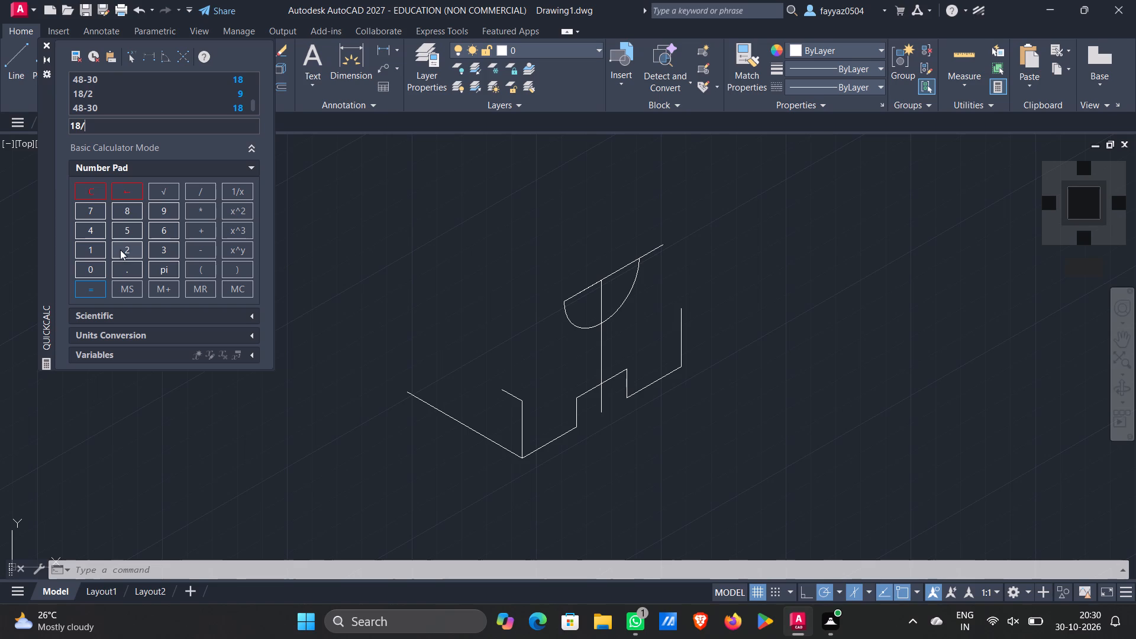
click(120, 249)
click(94, 286)
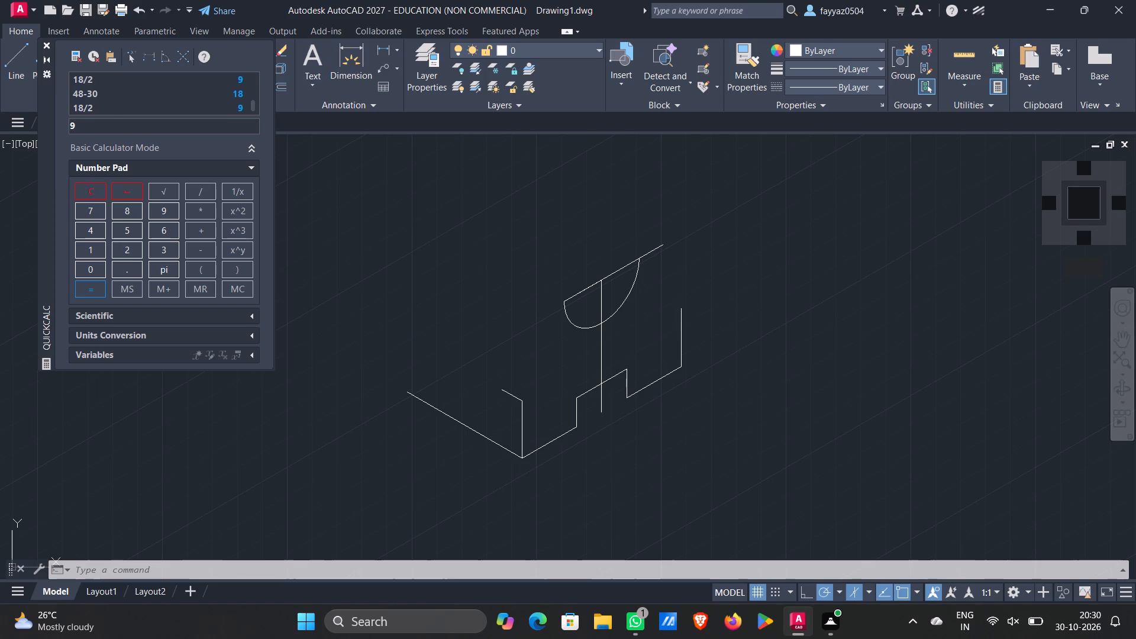
click(47, 44)
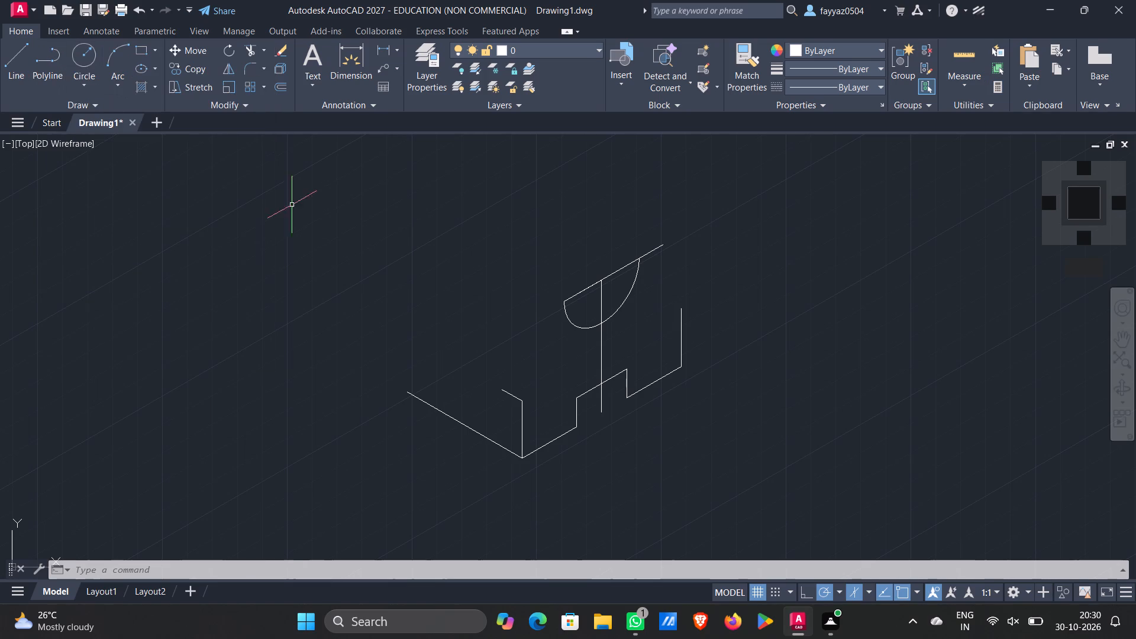
Draw a 9-unit line at 210° outward from the lower-left end of the semicircular arc.
key(l)
key(Return)
click(563, 301)
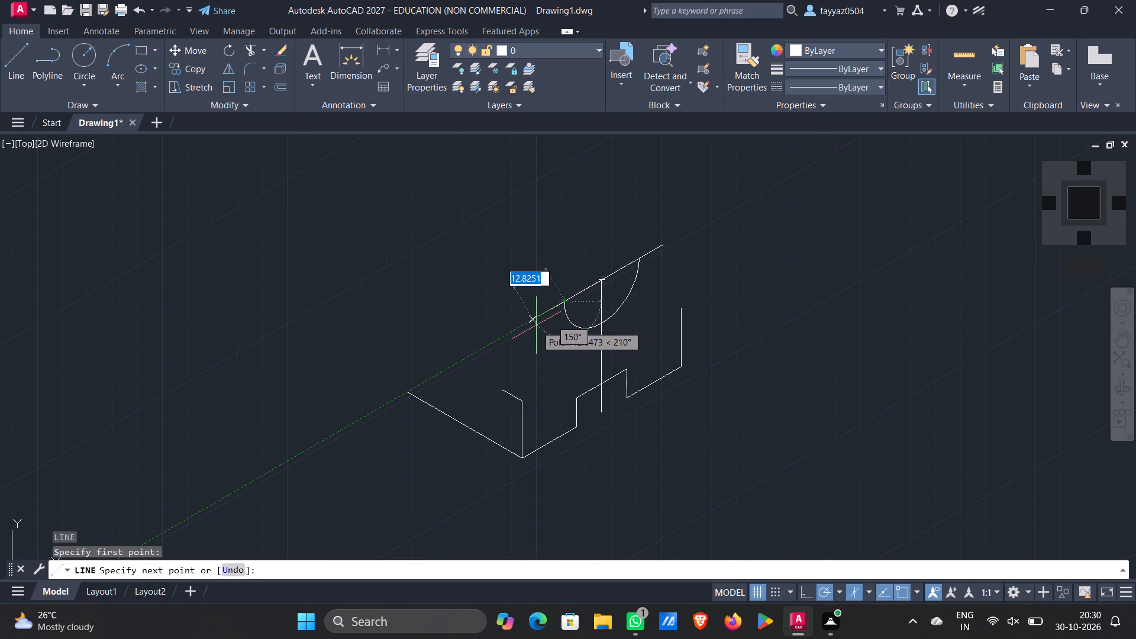
key(9)
key(Return)
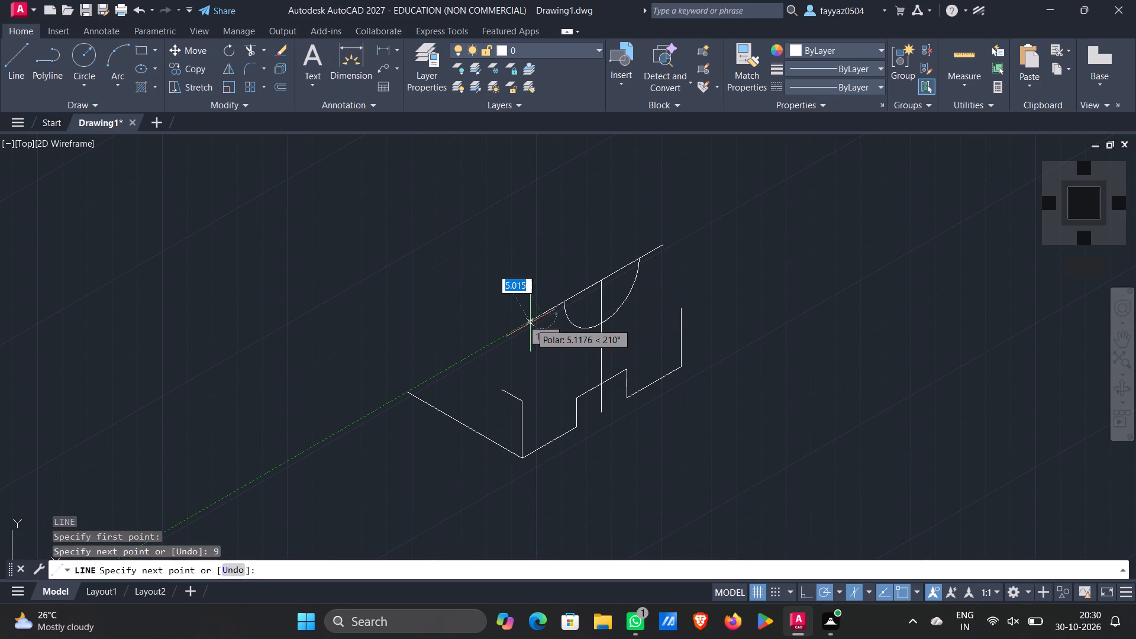
key(Escape)
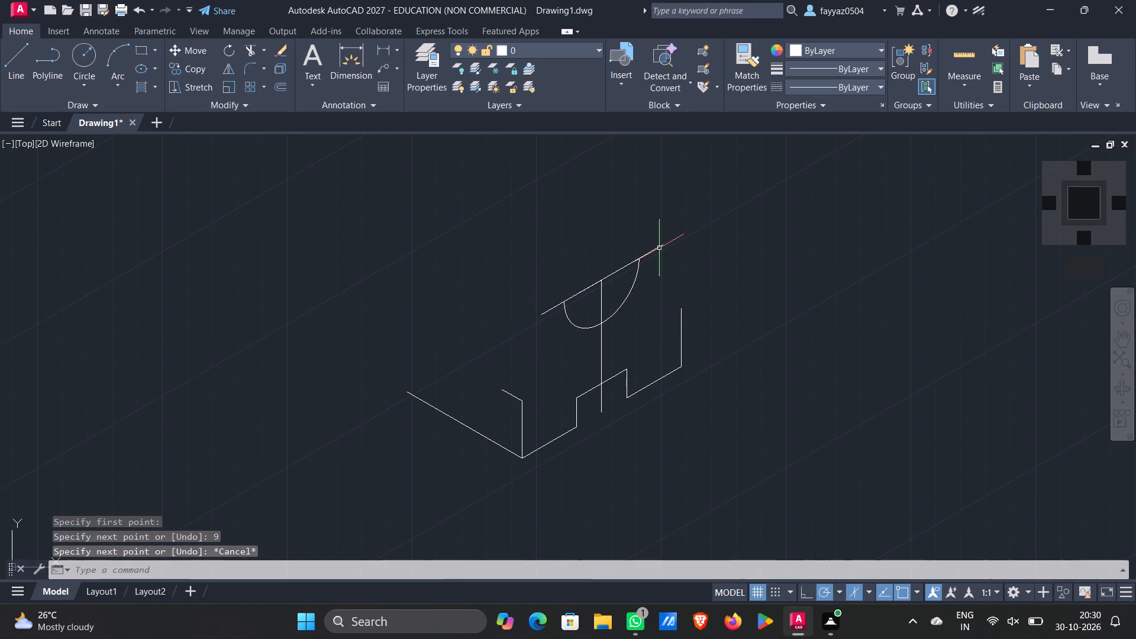
Erase the long 30° construction line that spans the semicircle and extends beyond its upper end.
click(655, 250)
key(Delete)
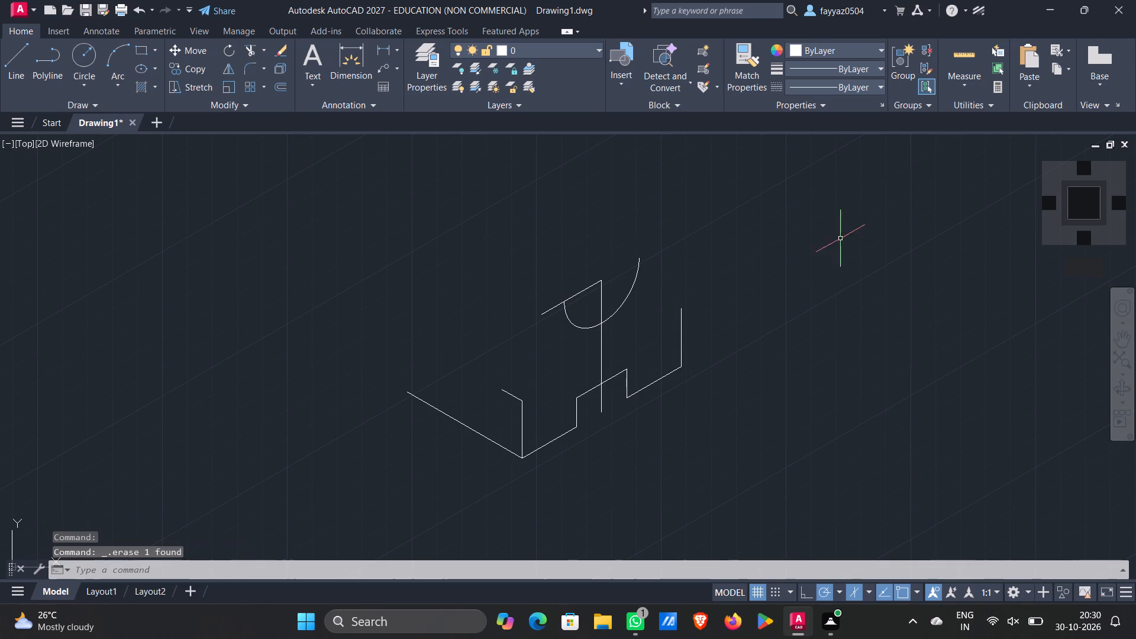
Draw a 9-unit line at 30° outward from the upper-right end of the semicircular arc.
key(l)
key(Return)
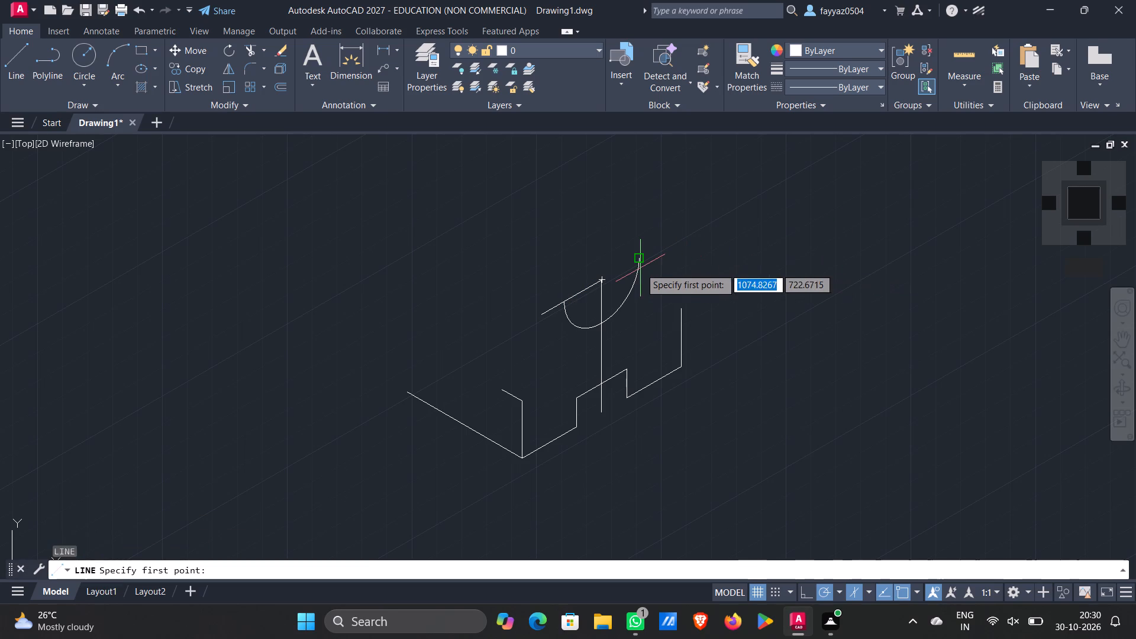
click(640, 260)
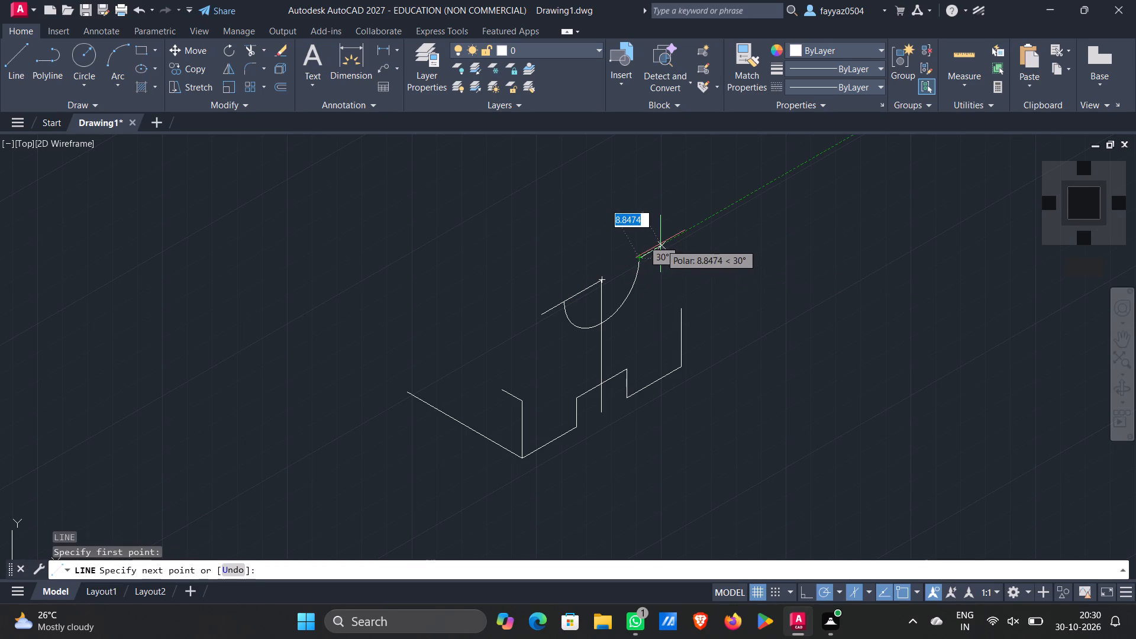
key(9)
key(Return)
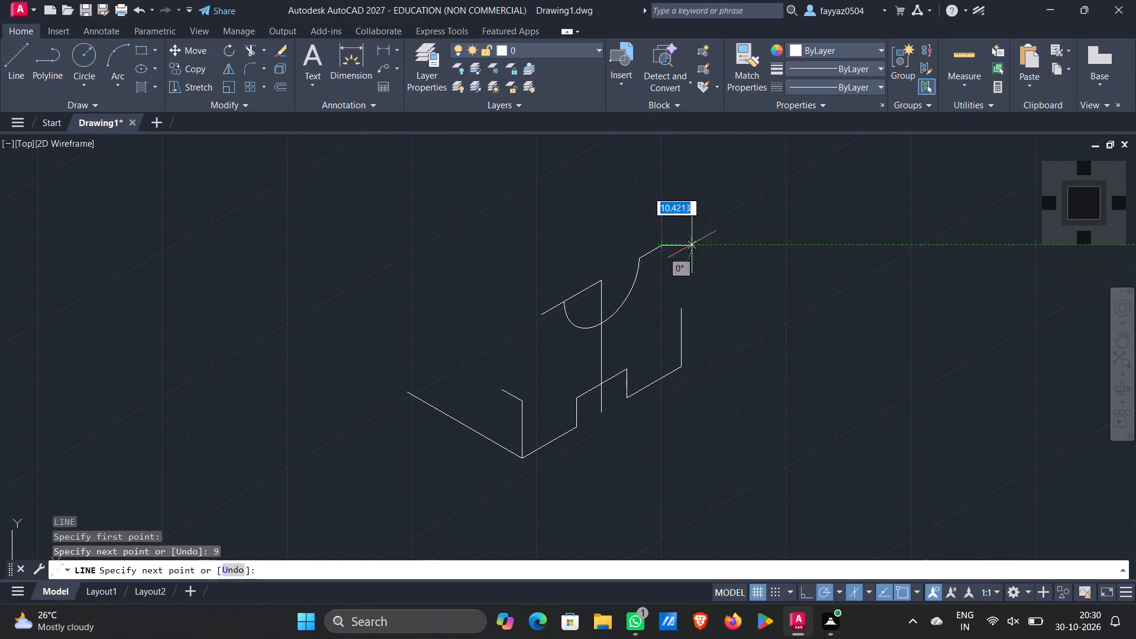
key(Escape)
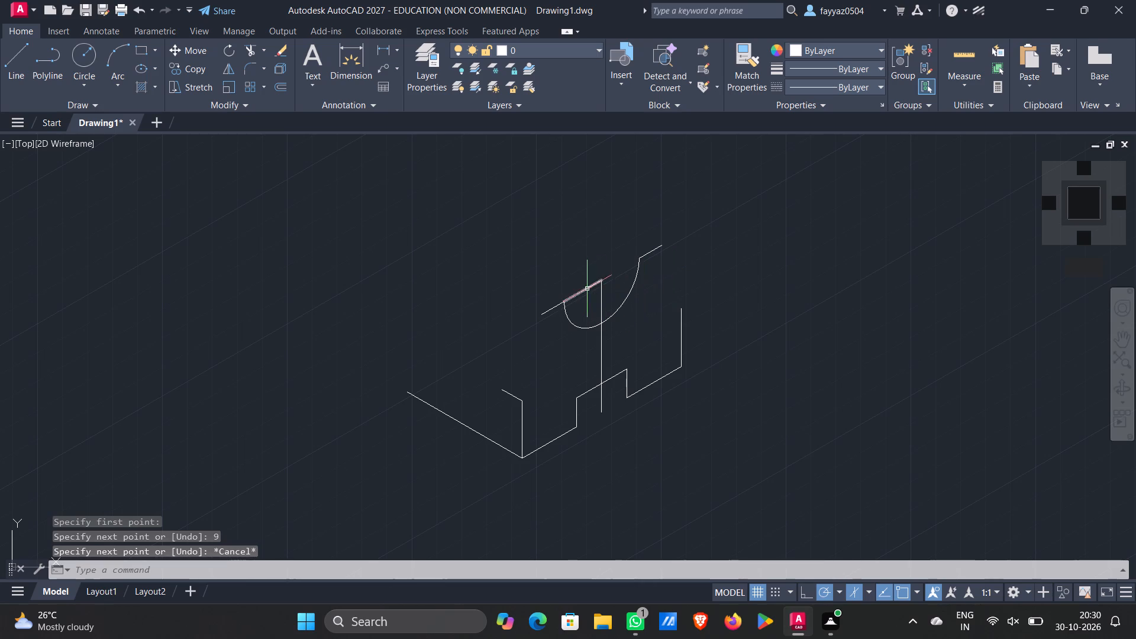
Erase the remaining construction line between the arc's centre and its lower-left end.
click(587, 289)
key(Delete)
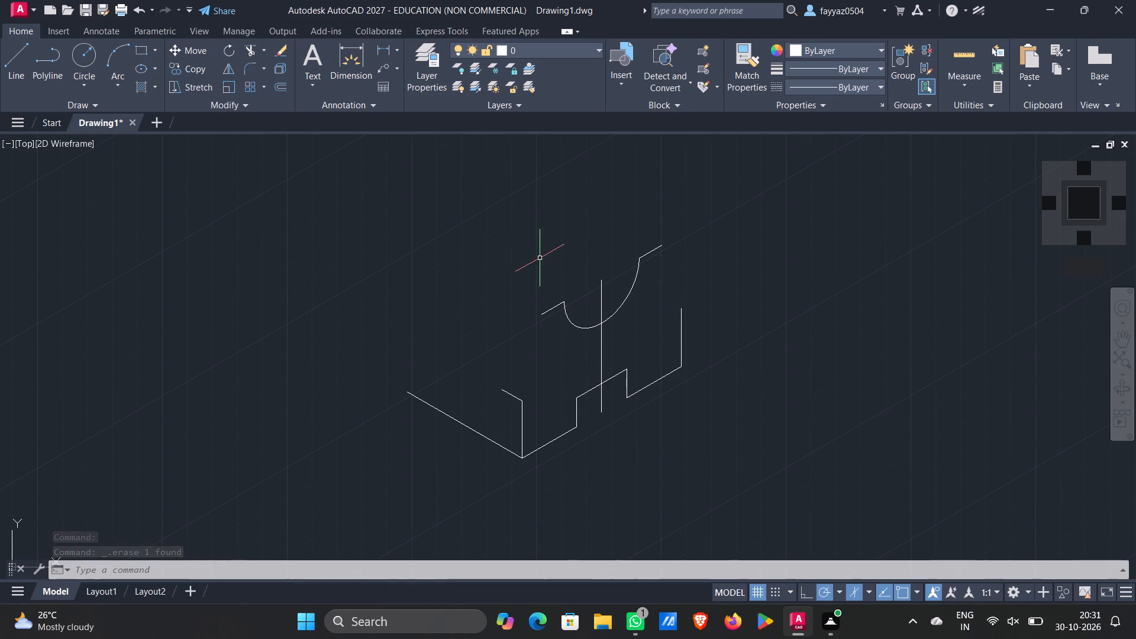
Draw the right top strip from the upper 9-unit edge's outer end: 46 units at 150°, 9 units at 210°, ending at the arc's upper end.
key(l)
key(Return)
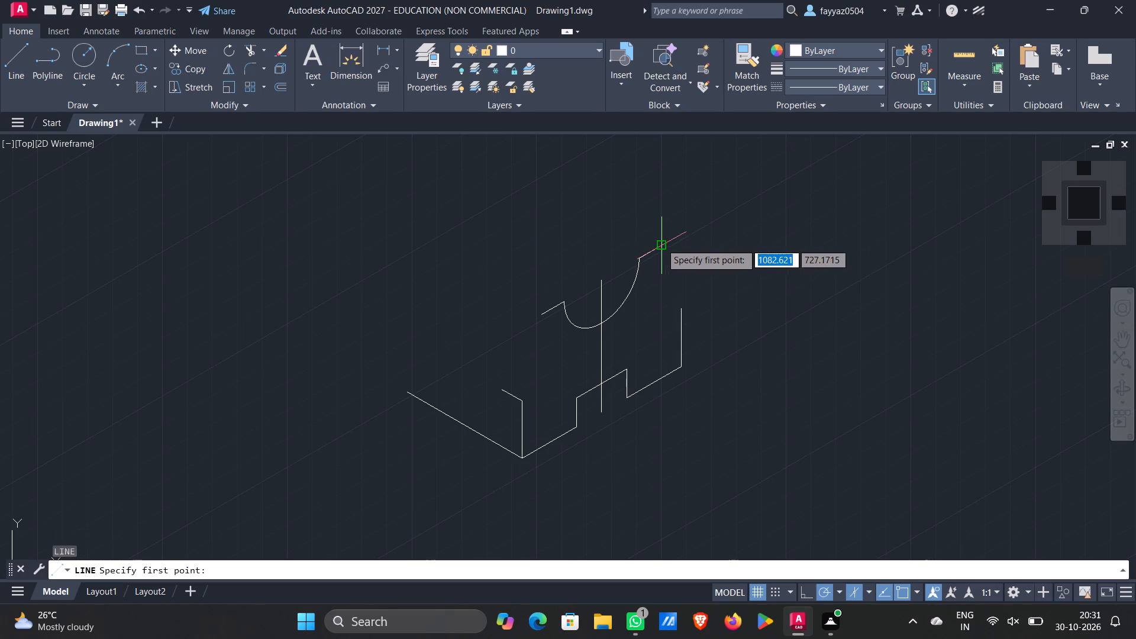
click(661, 243)
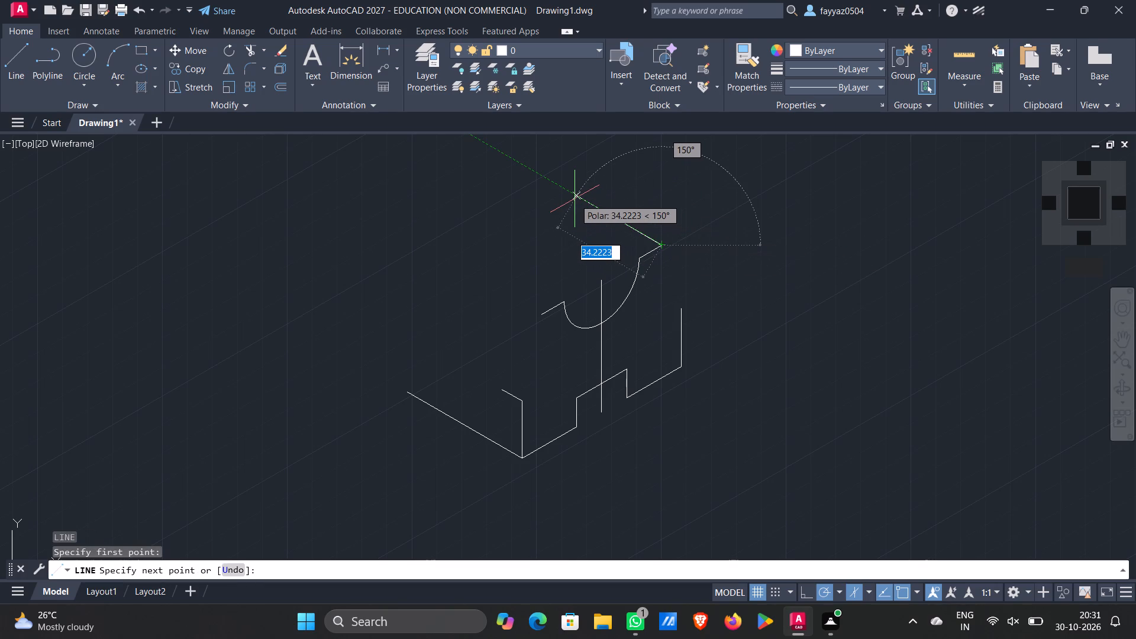
key(4)
key(6)
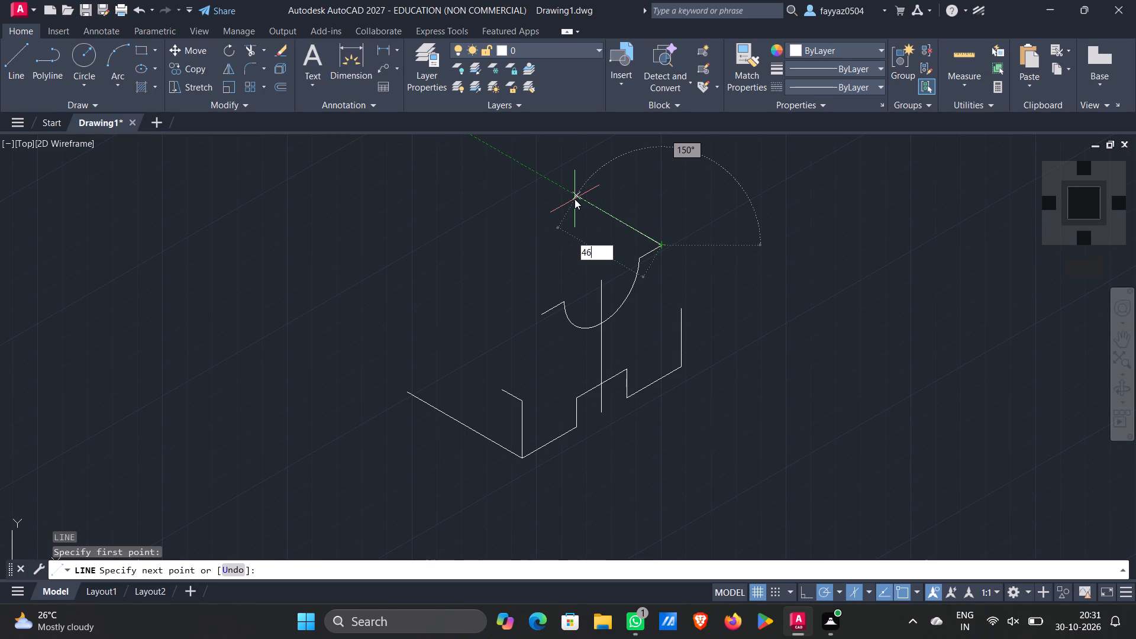
key(Return)
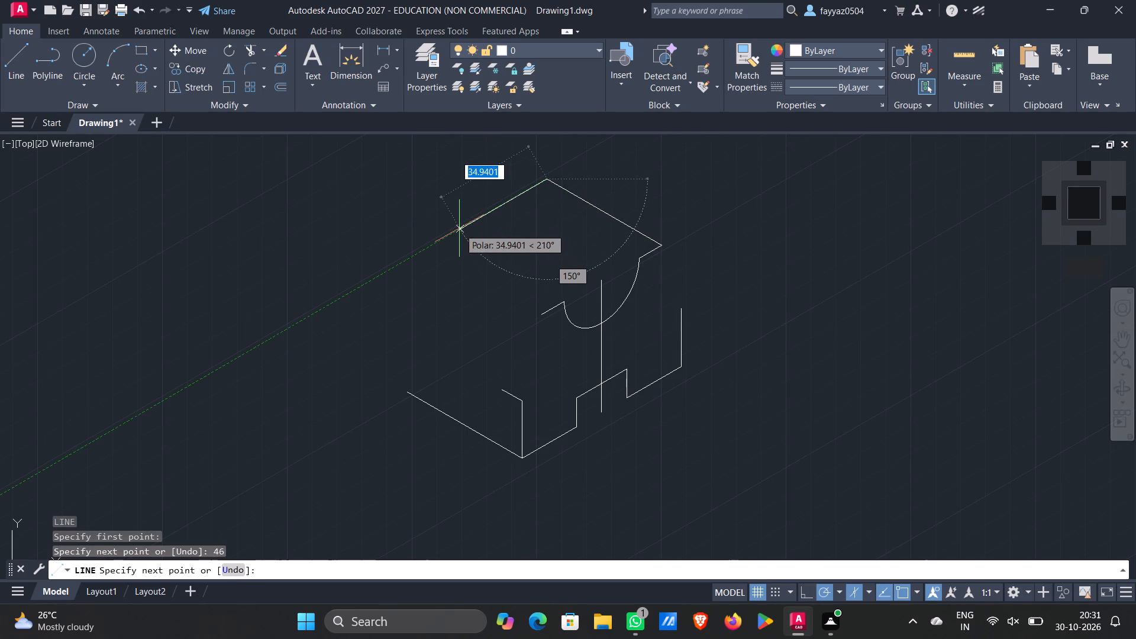
key(9)
key(Return)
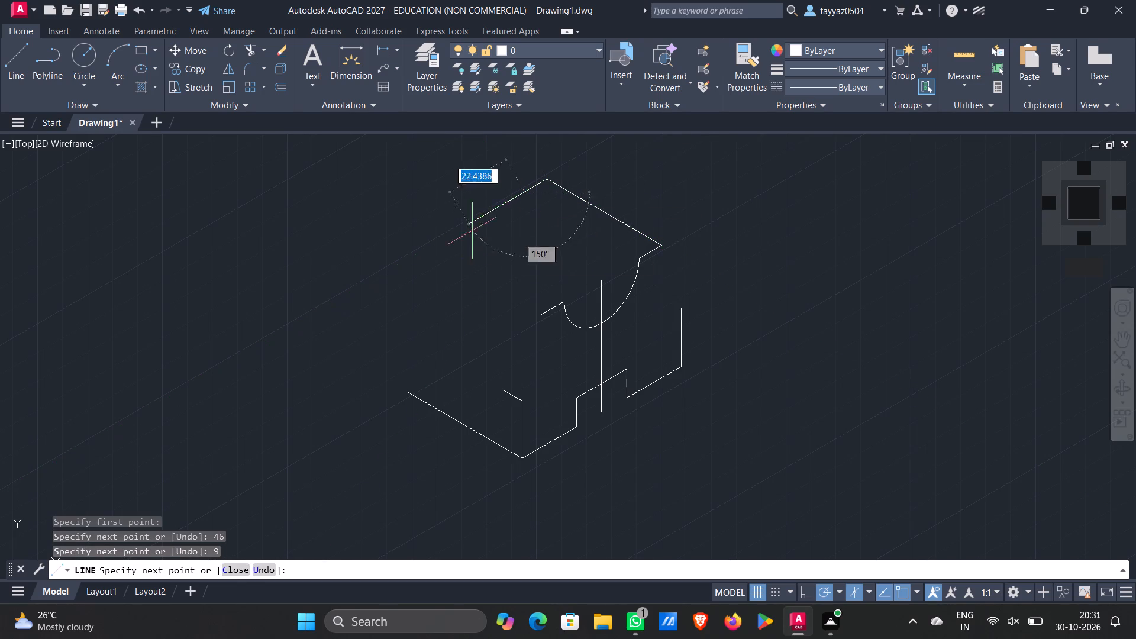
click(637, 259)
key(Escape)
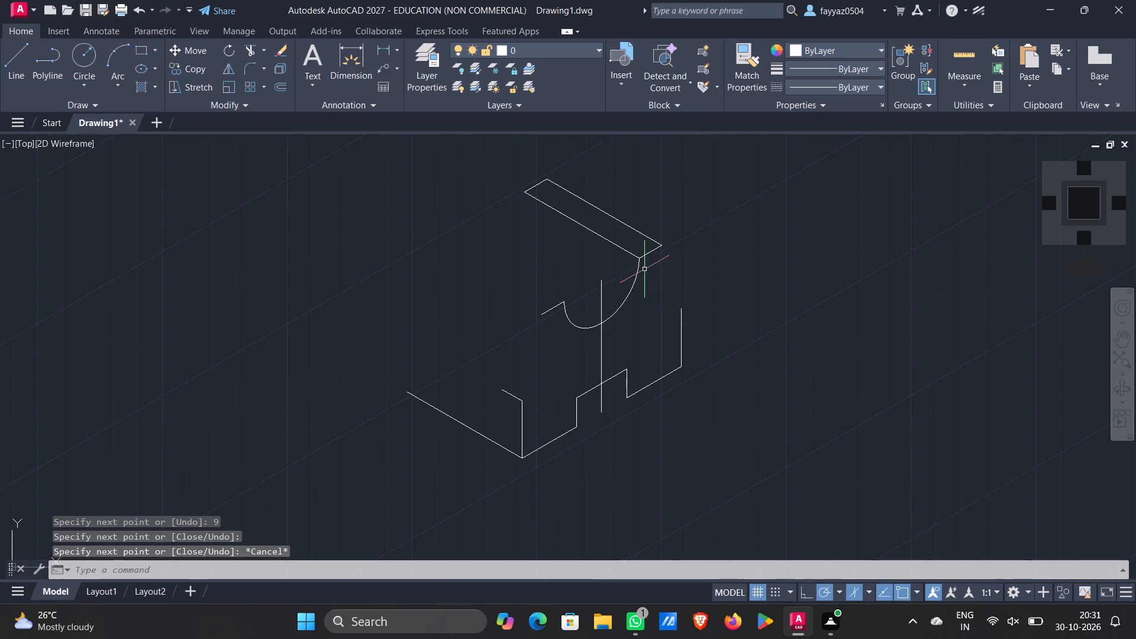
Draw a sloped line from the right top strip's outer corner to the top of the right vertical edge.
key(l)
key(Return)
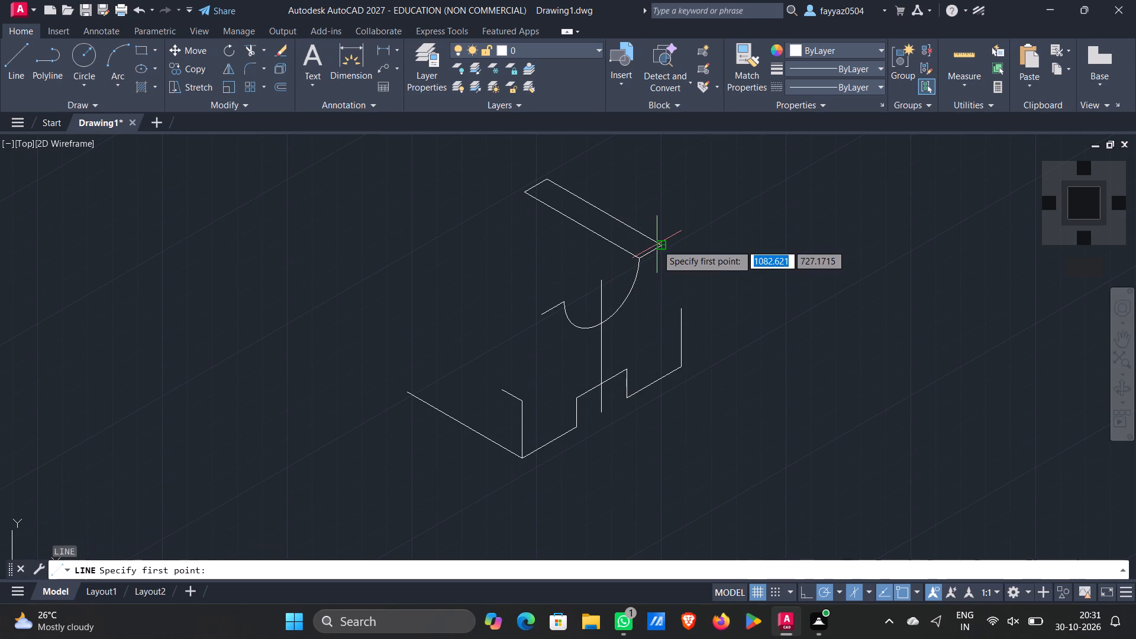
click(657, 244)
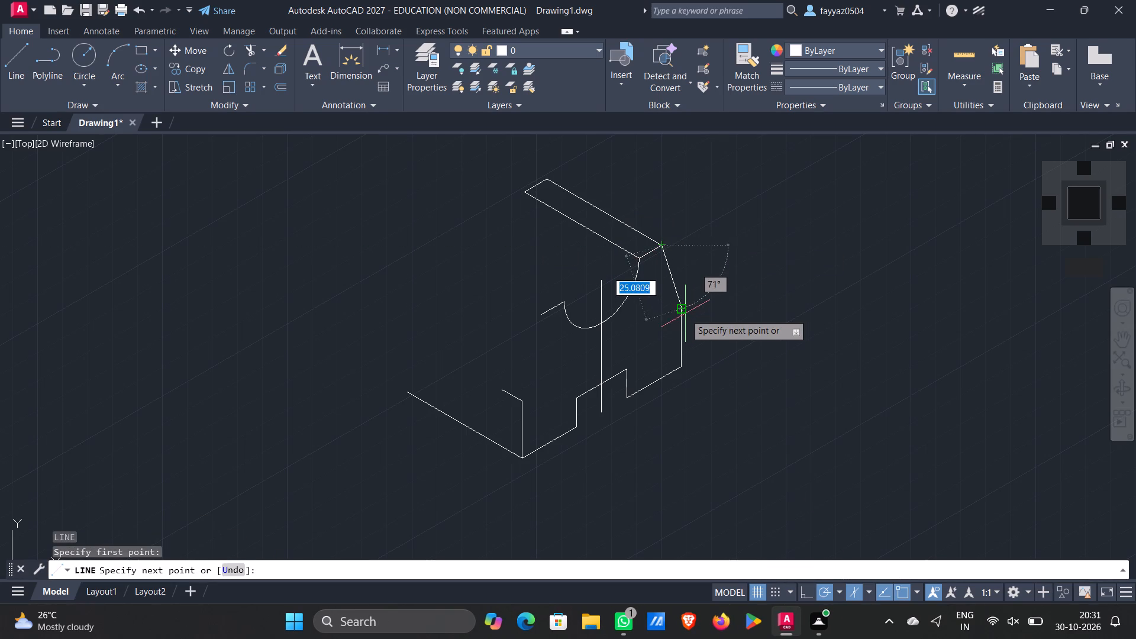
click(680, 312)
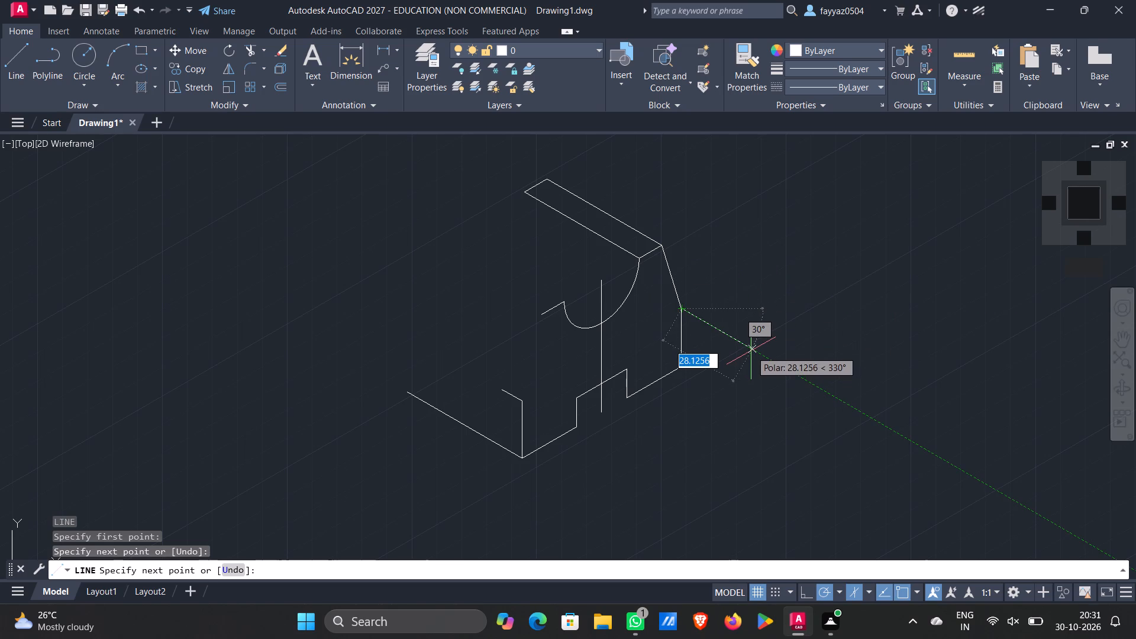
key(Escape)
Measure the vertical distance from the right top strip's outer corner down to the bottom edge.
key(d)
key(i)
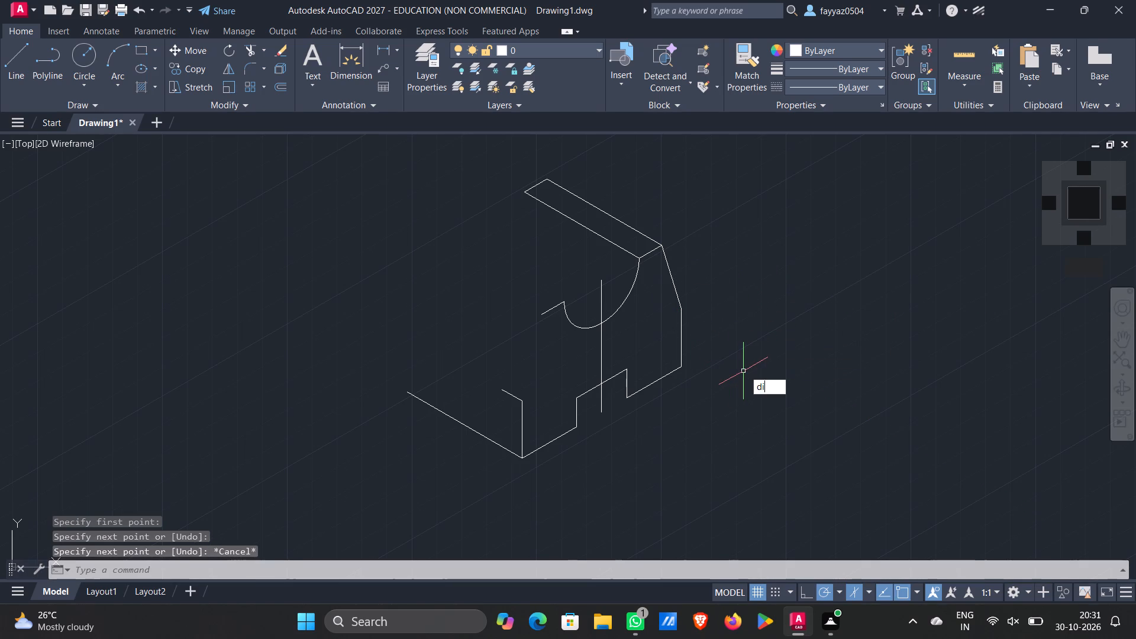
key(Return)
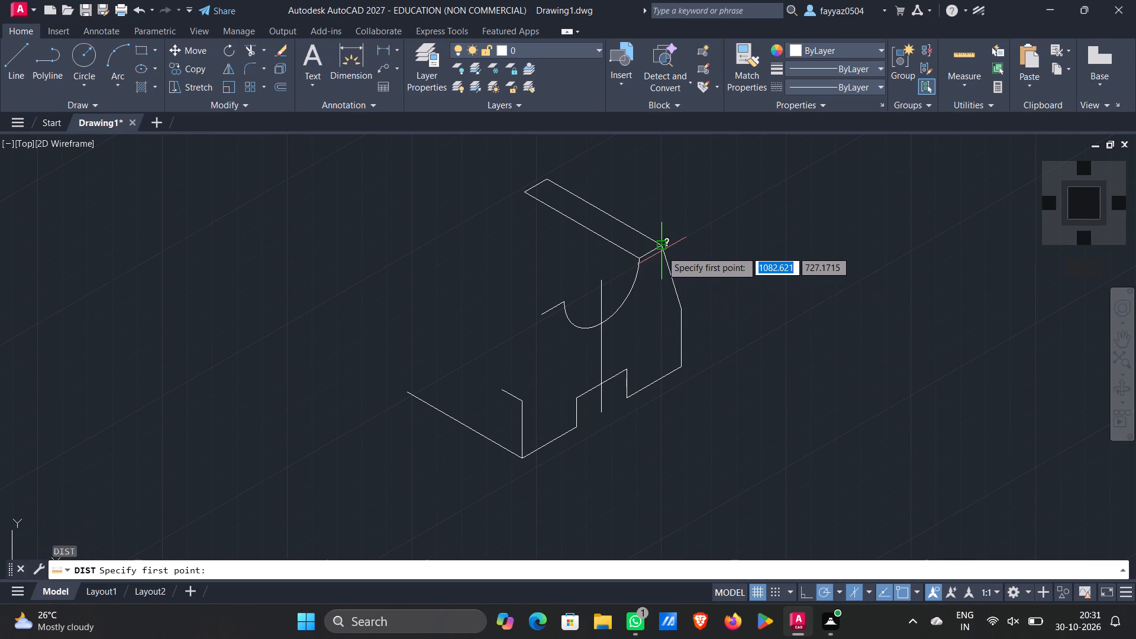
click(659, 247)
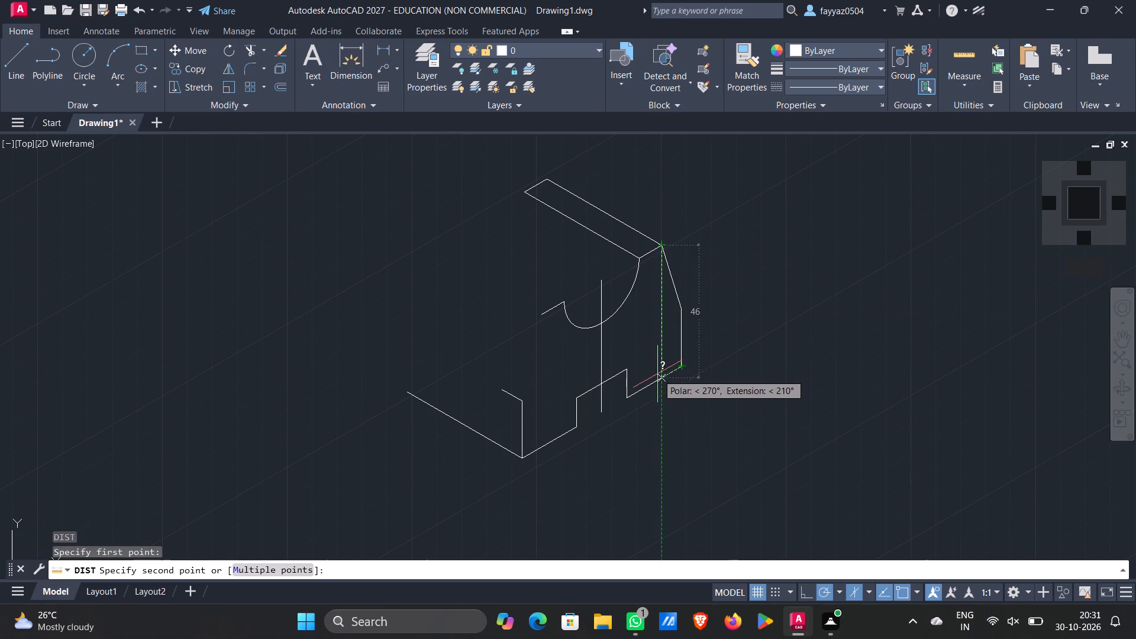
click(666, 382)
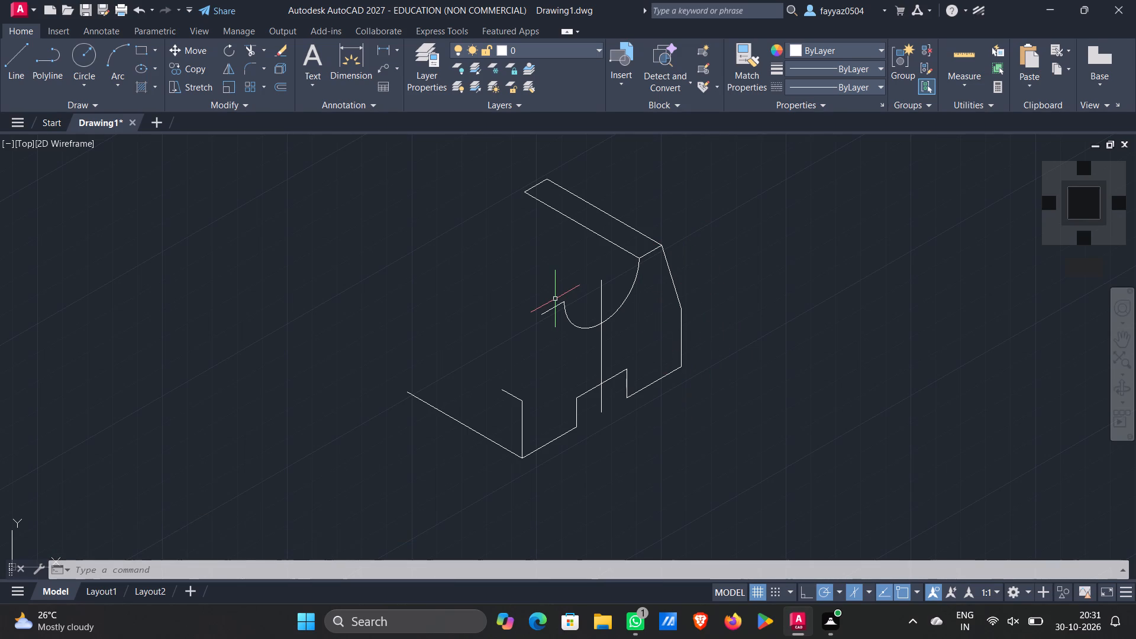
Draw a sloped line from the front-left vertical edge's top to the lower 9-unit edge's outer end, continuing 46 units at 150°.
key(l)
key(Return)
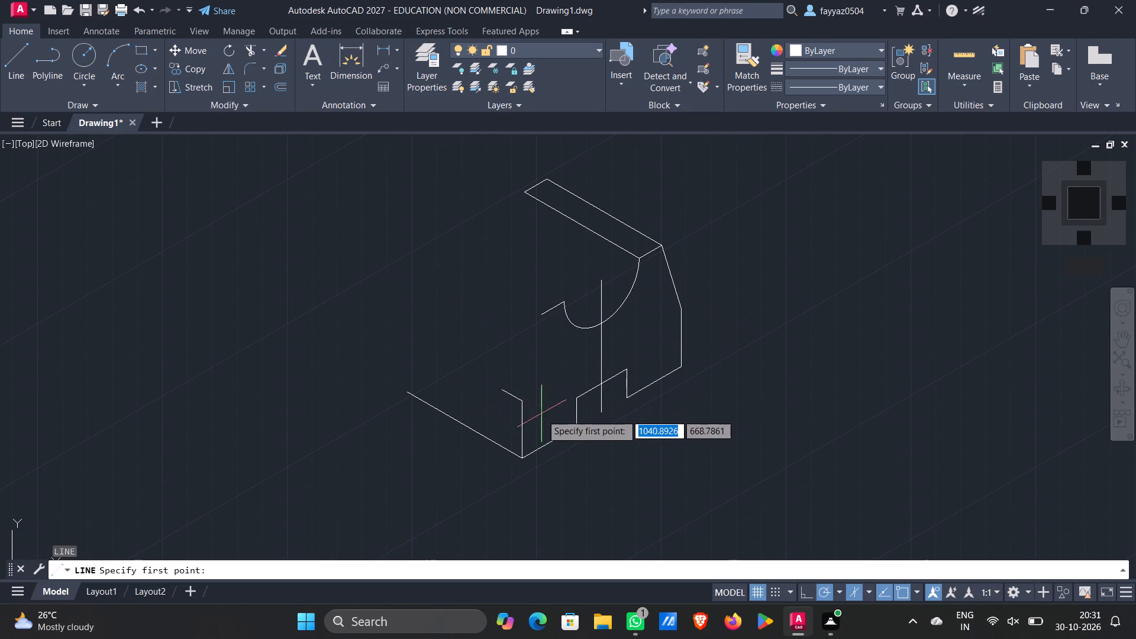
click(522, 402)
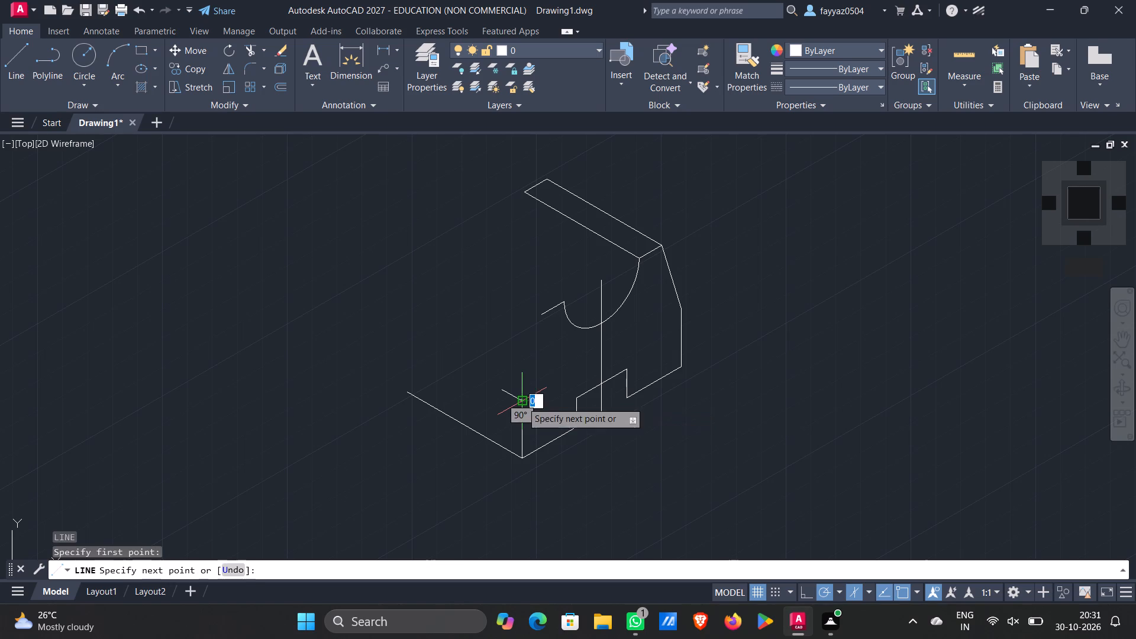
click(546, 315)
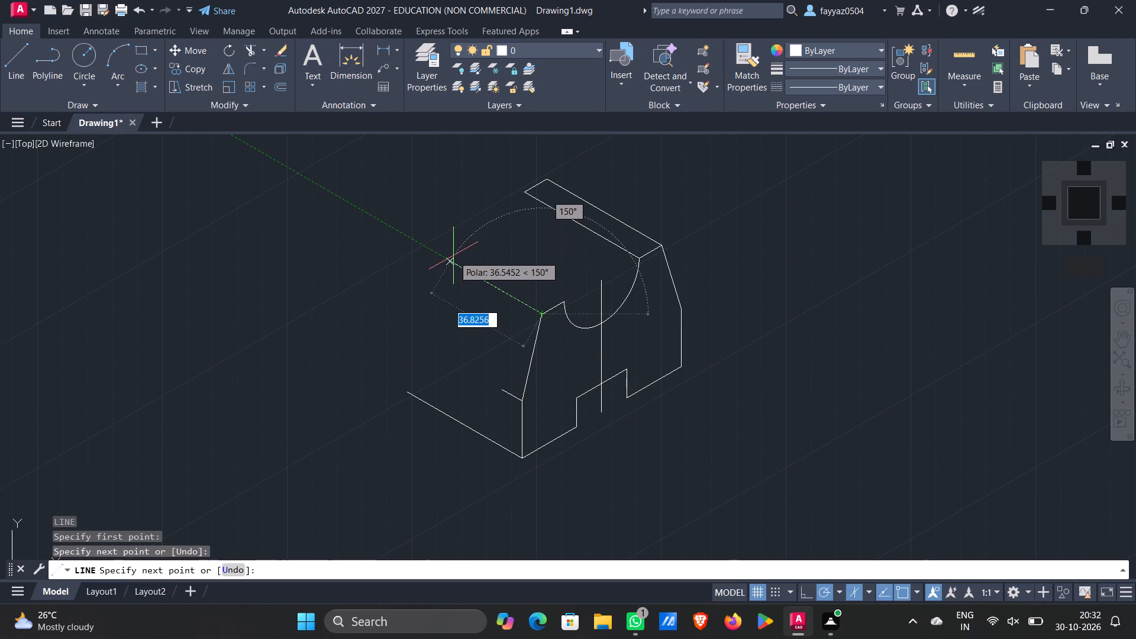
text(46)
key(Return)
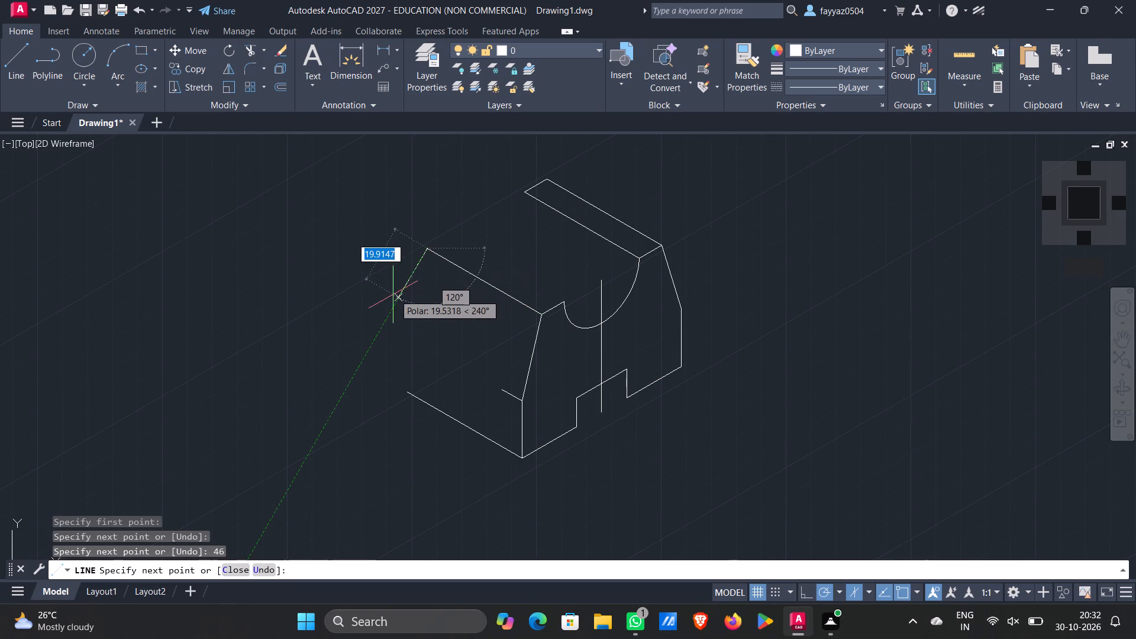
key(Escape)
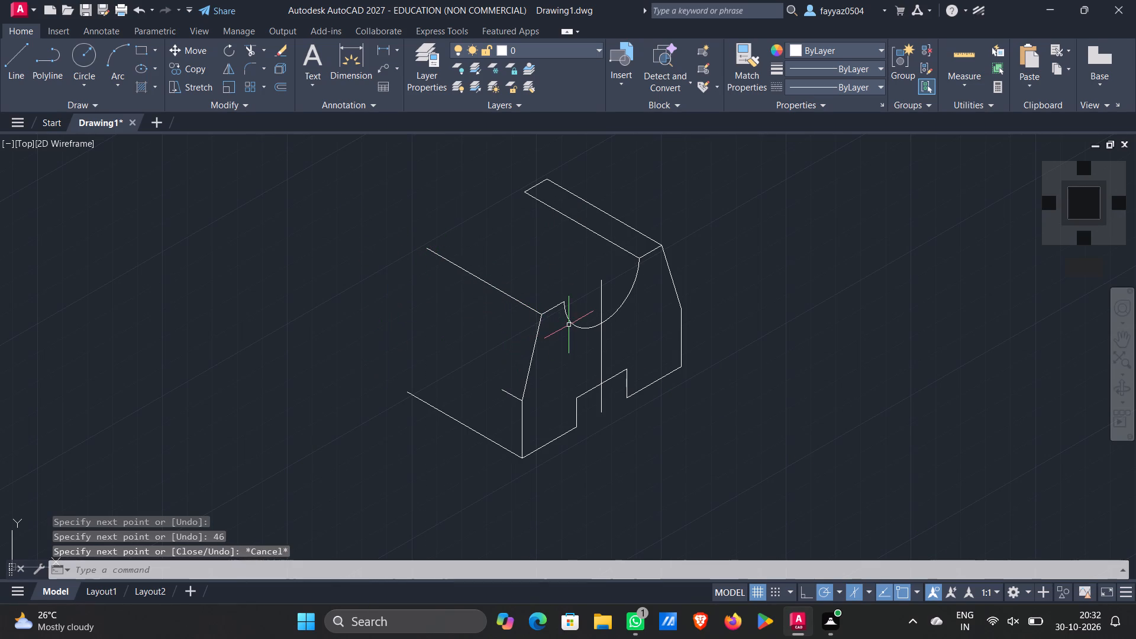
Draw a 46-unit line at 150° from the arc's lower-left end and close the left top strip at its back end.
key(l)
key(Return)
click(566, 304)
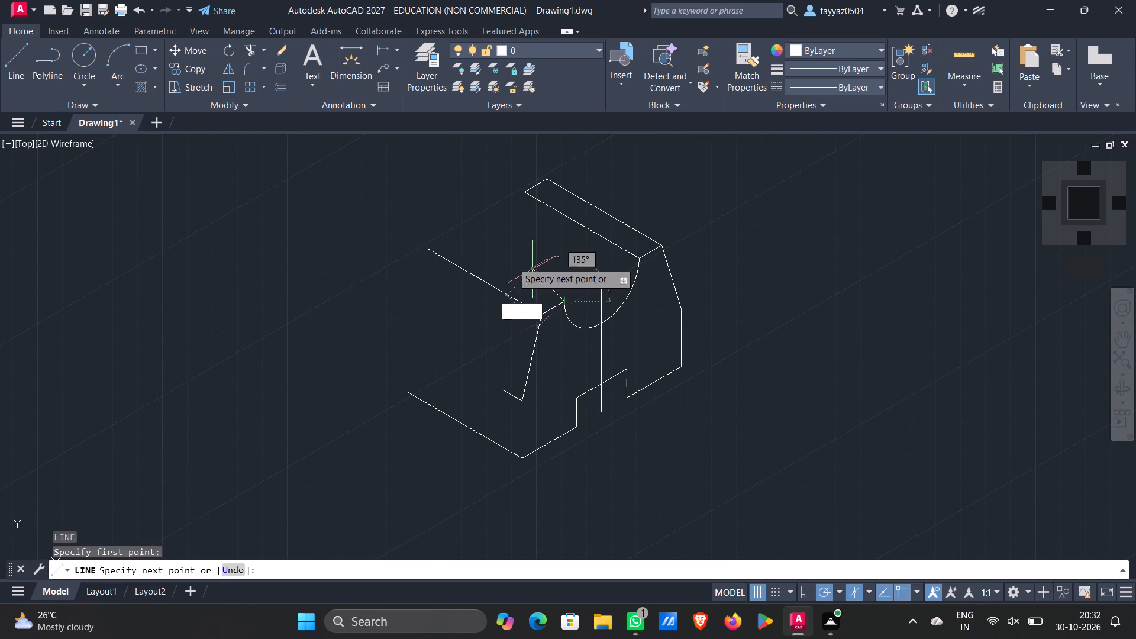
text(46)
key(Return)
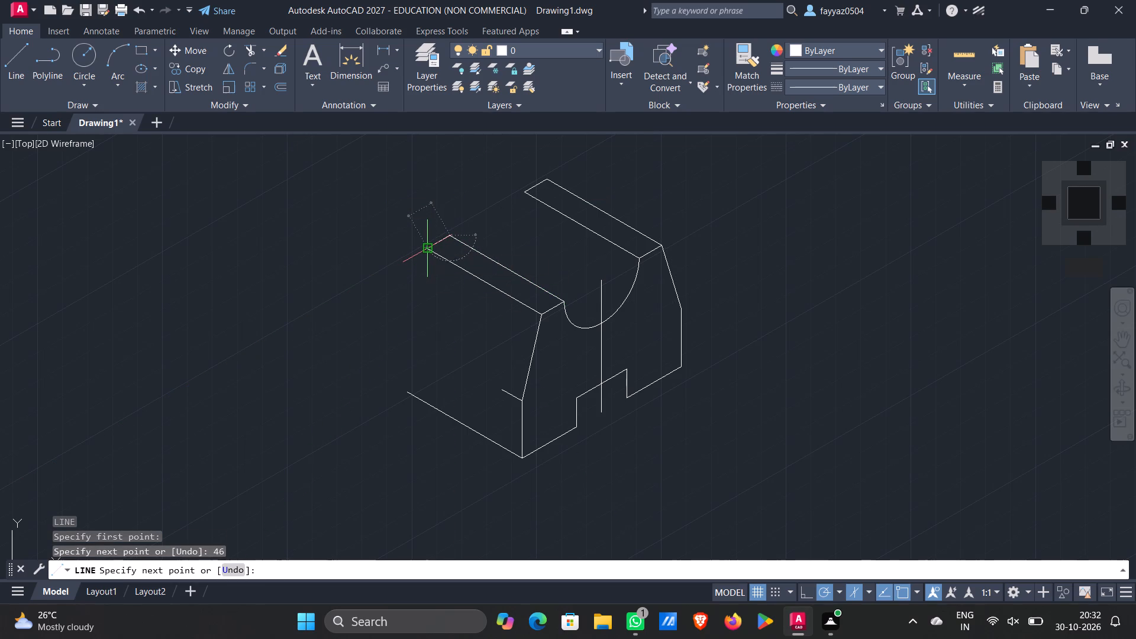
click(428, 248)
key(Escape)
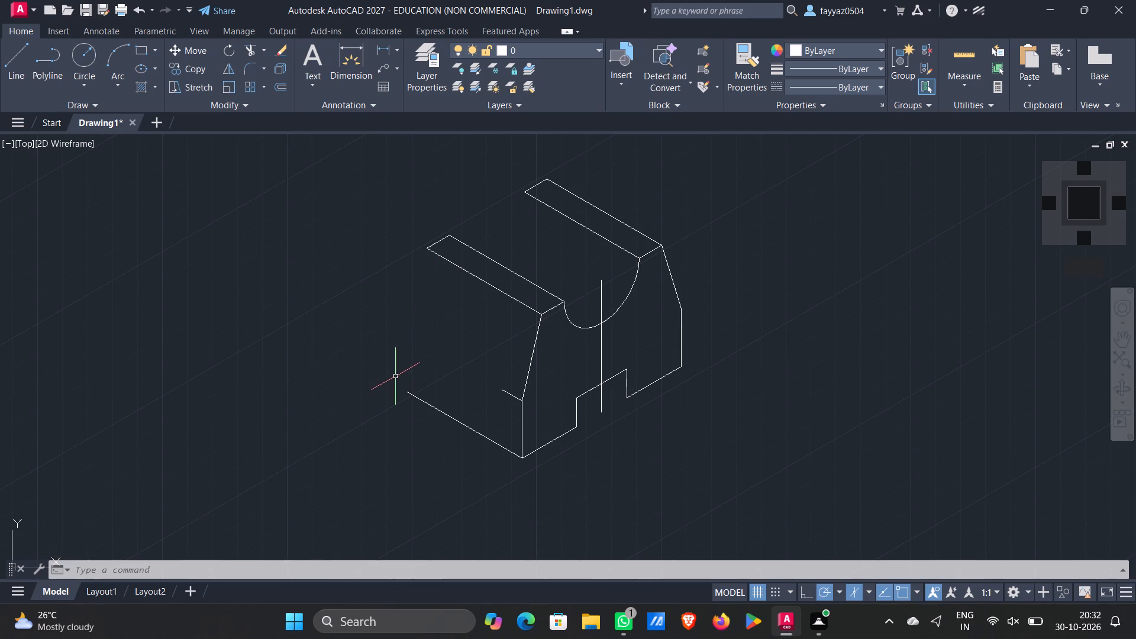
Draw a 20-unit vertical line up from the base edge's back end, continuing with a sloped line to the left top strip's back corner.
key(l)
key(Return)
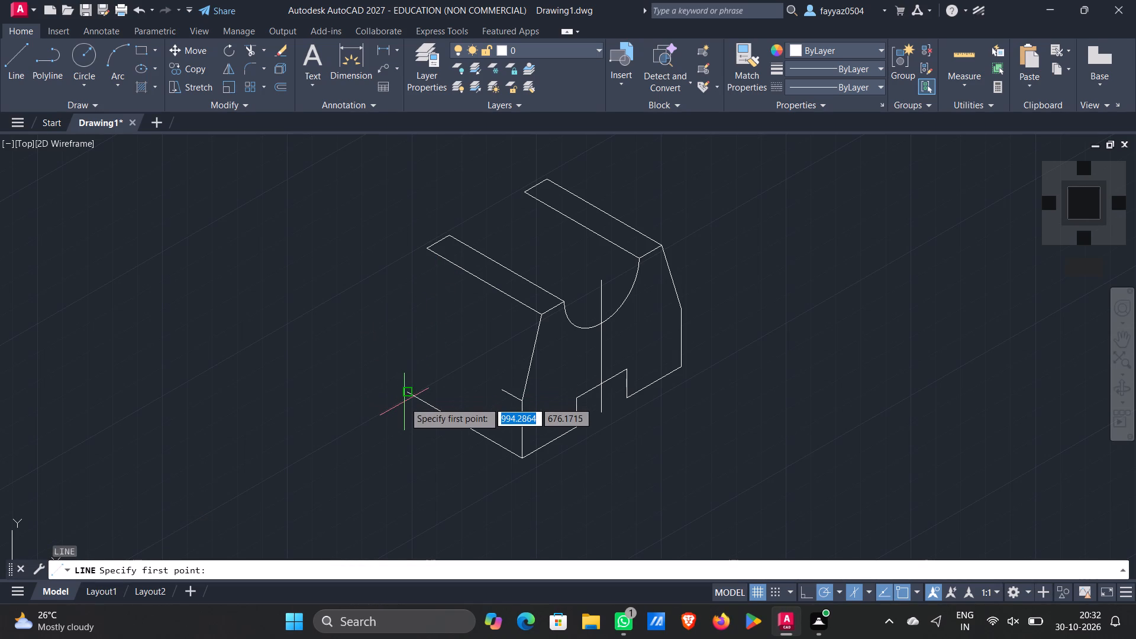
click(411, 389)
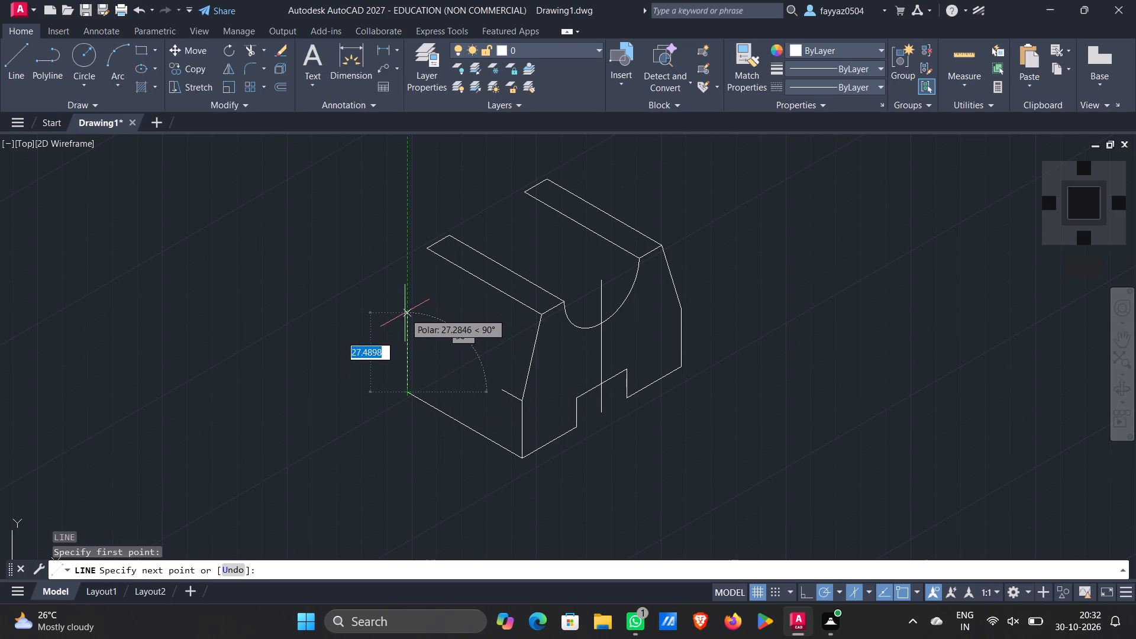
key(2)
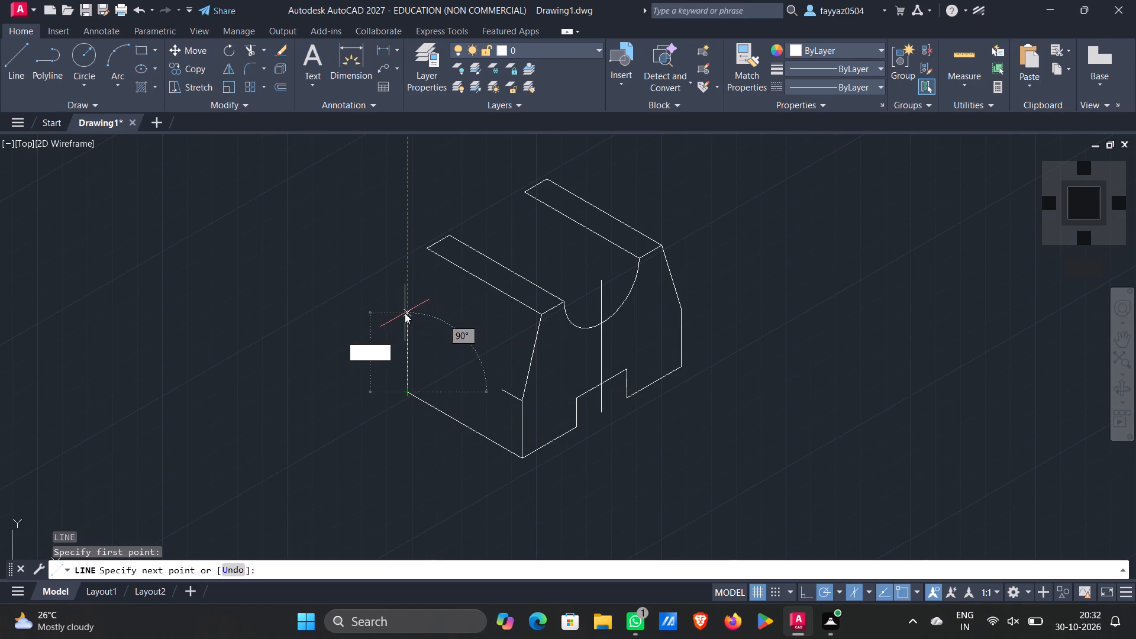
key(0)
key(Return)
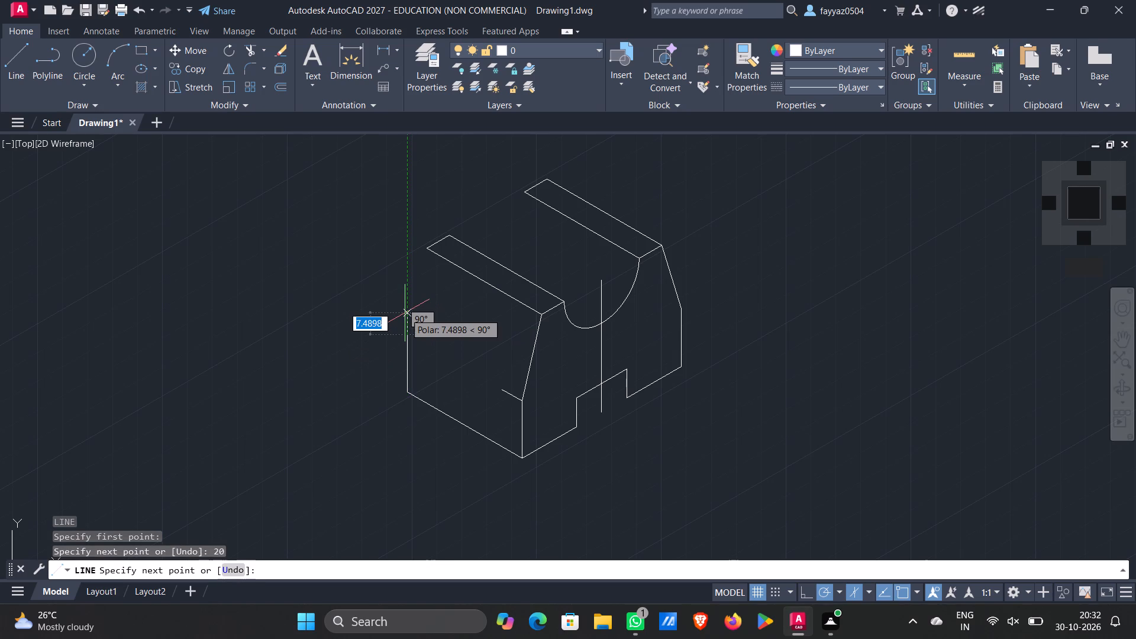
click(427, 249)
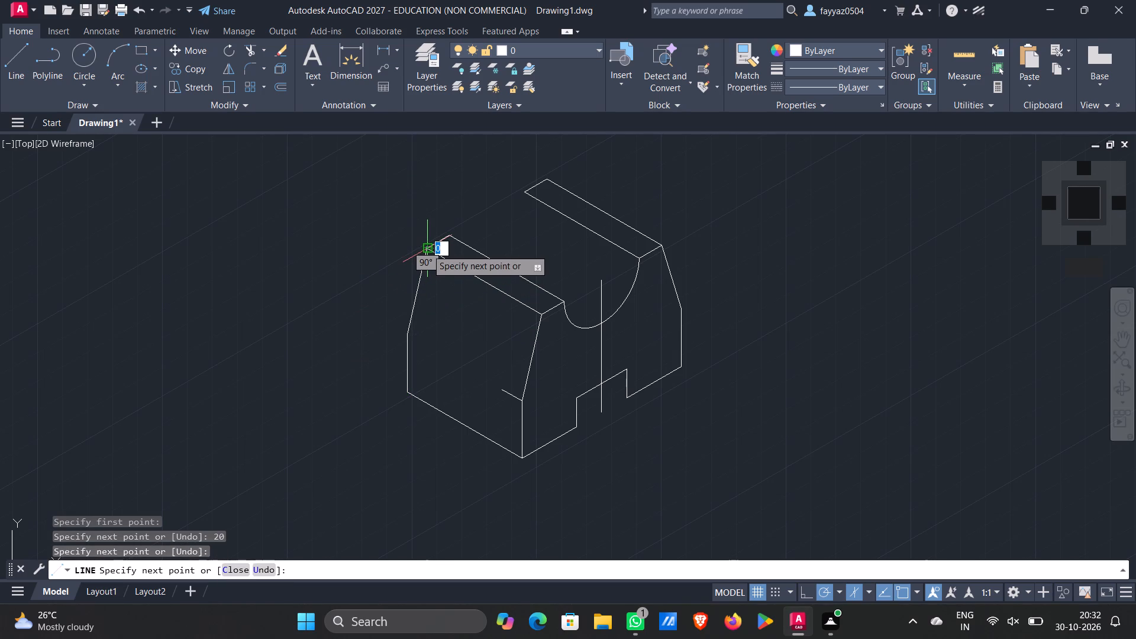
key(Escape)
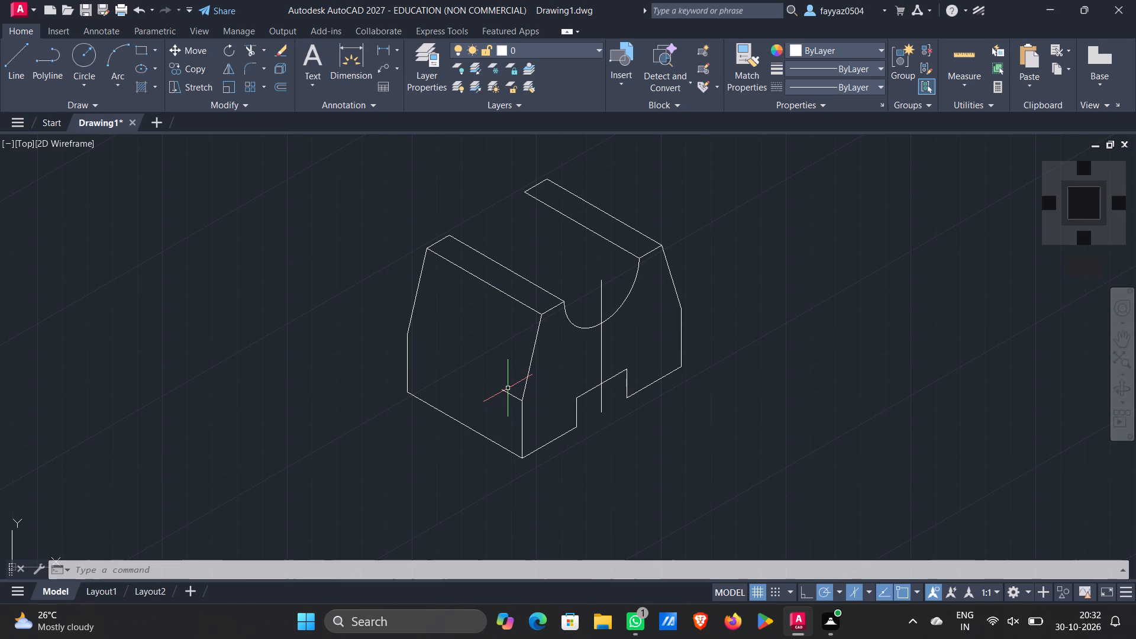
Draw an 8-unit line at 330° inward from the top of the back-left vertical edge.
key(l)
key(Return)
click(409, 333)
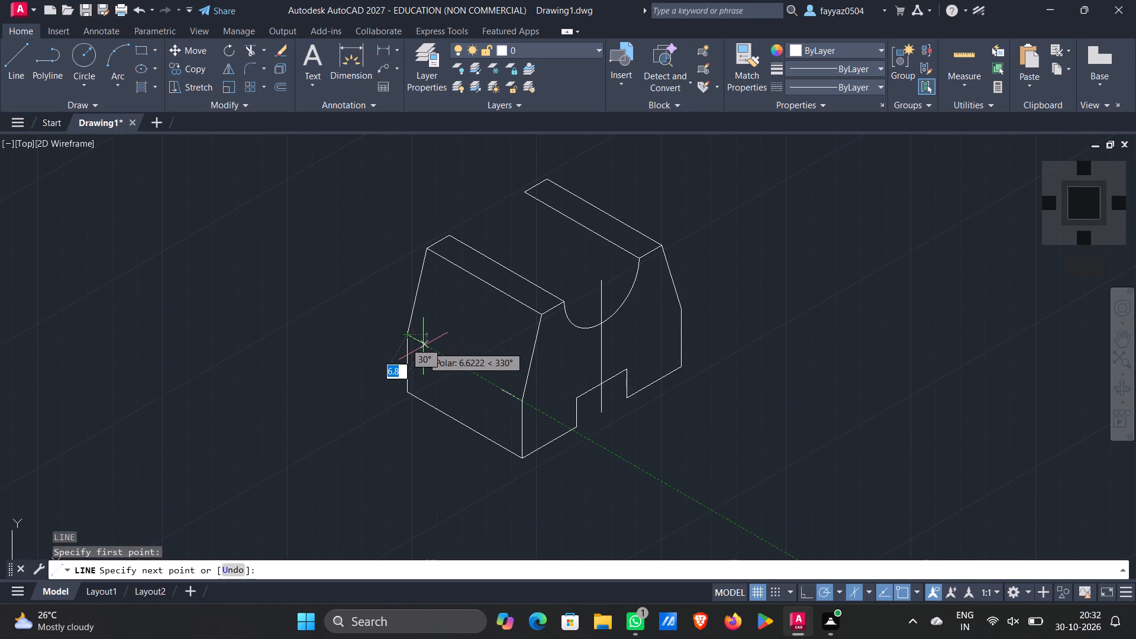
key(8)
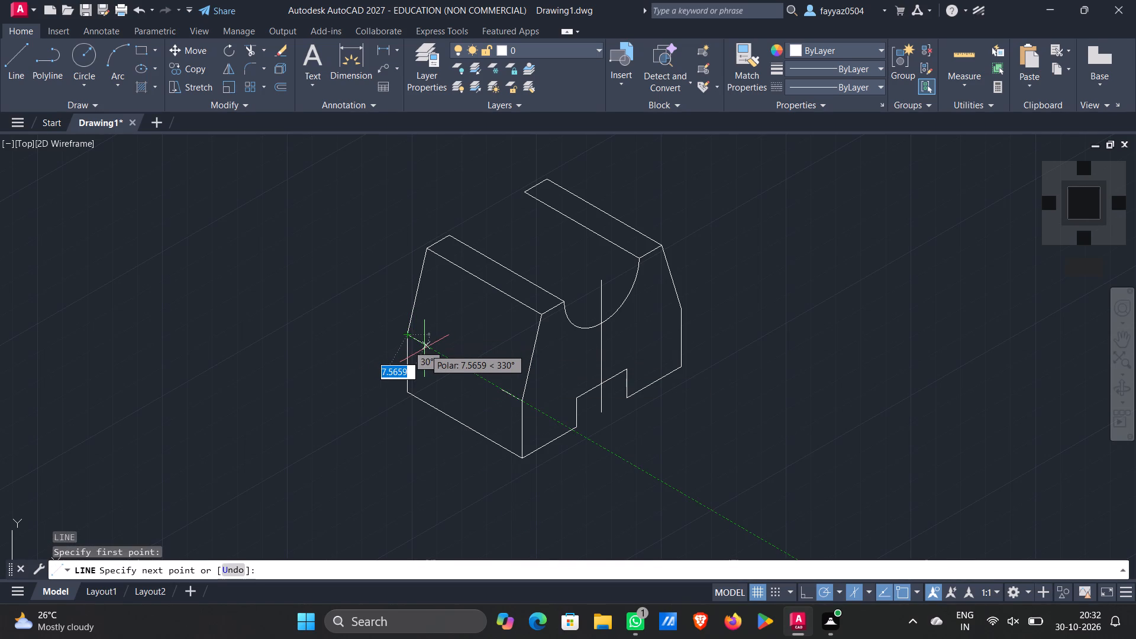
key(Return)
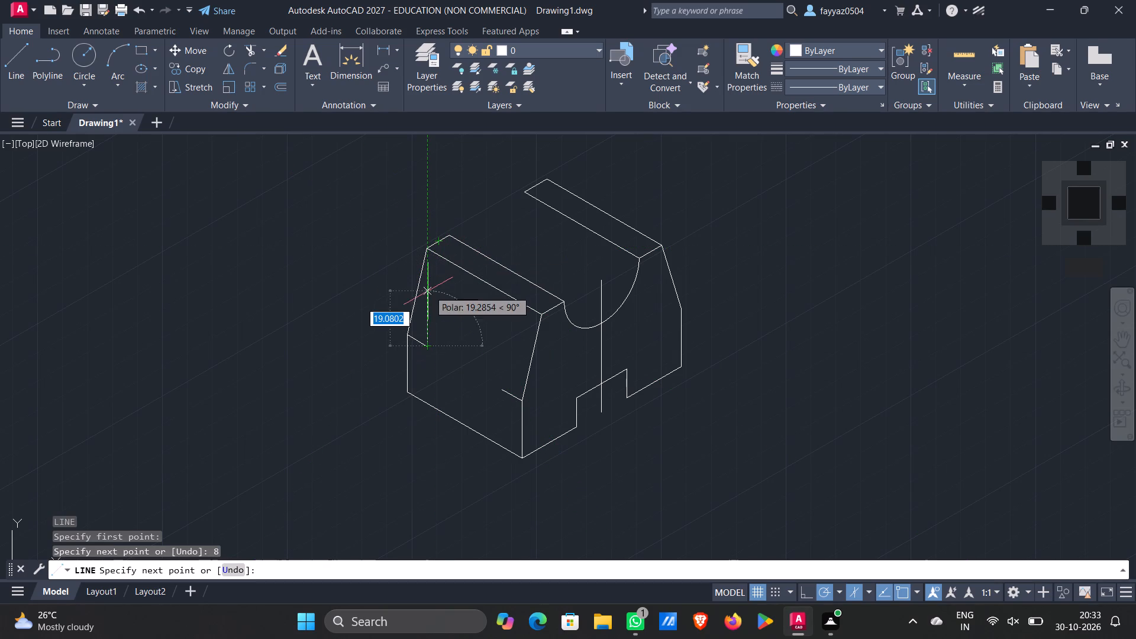
key(Escape)
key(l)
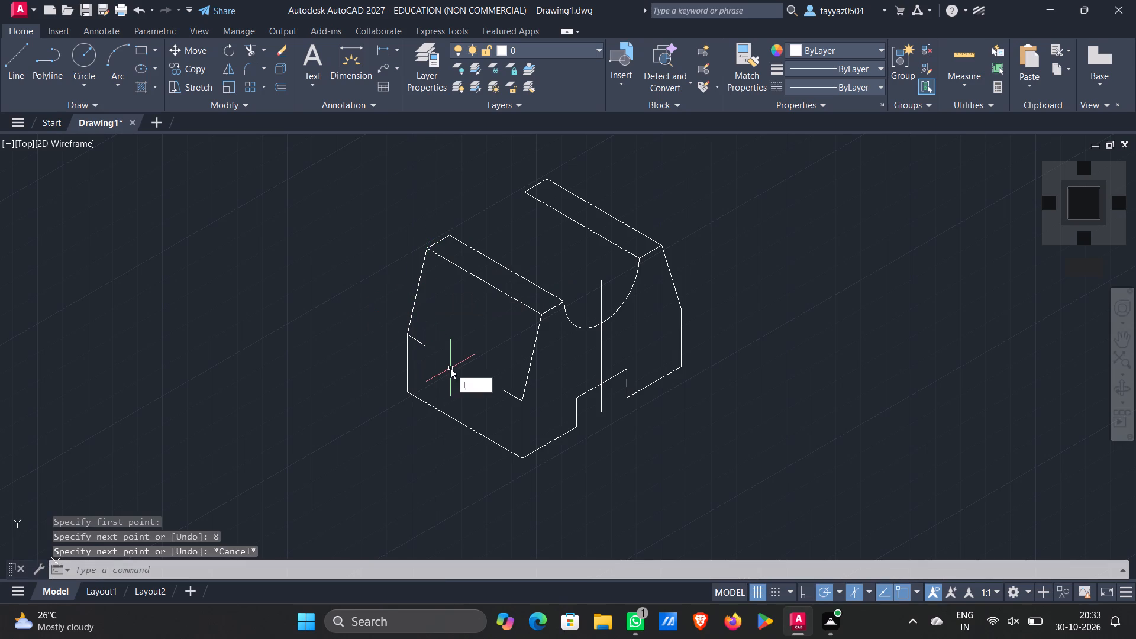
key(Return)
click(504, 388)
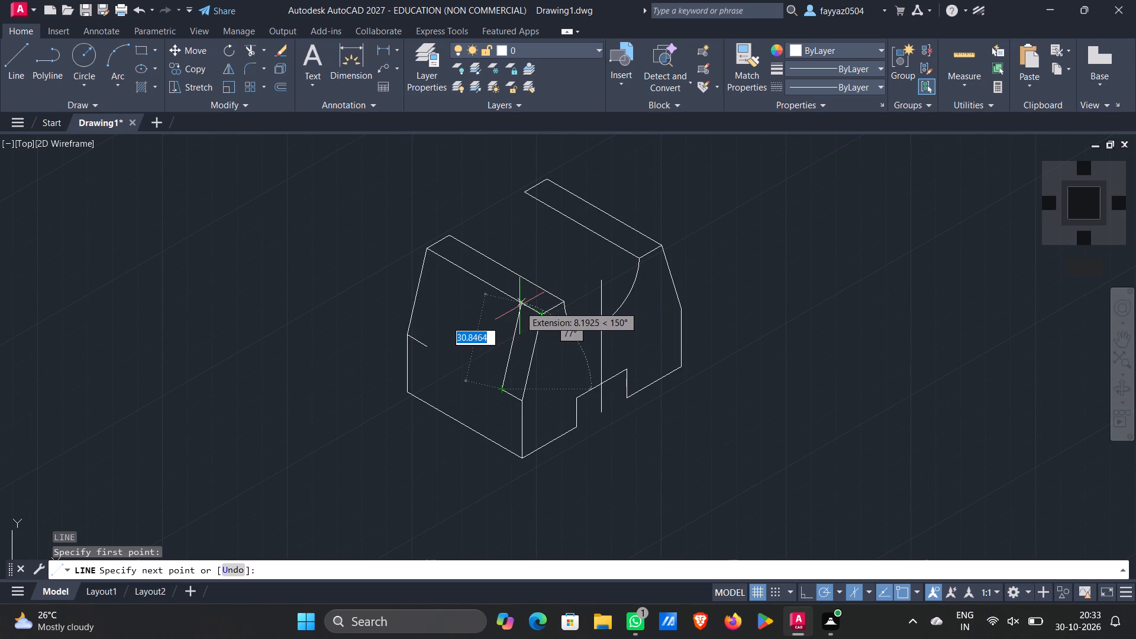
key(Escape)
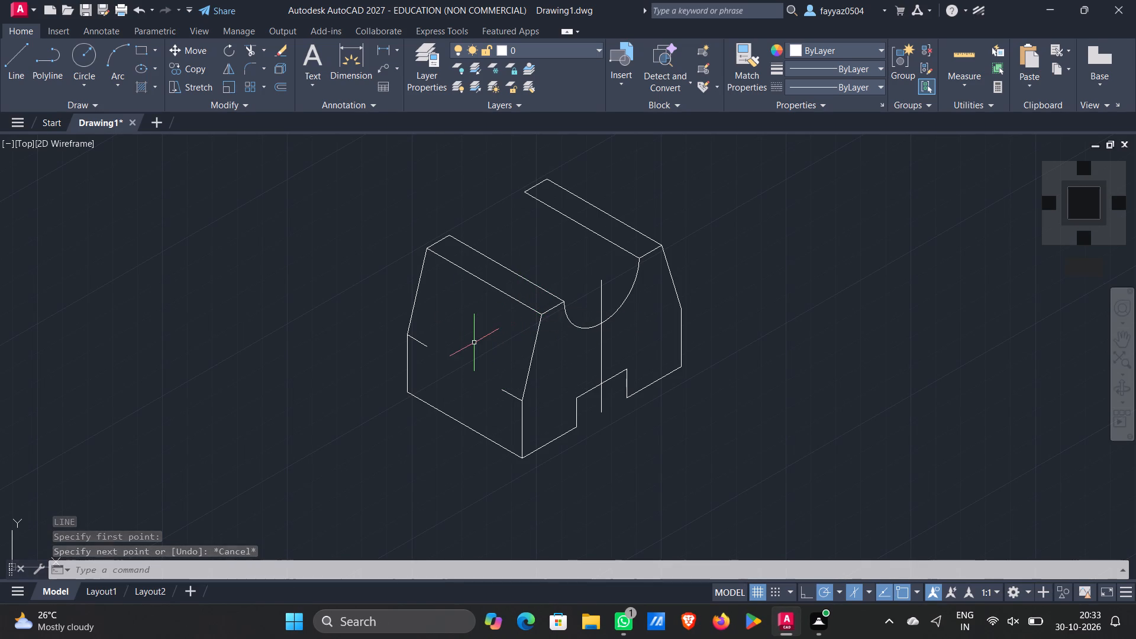
Draw an 8-unit line at 150° from the left top strip's front outer corner, continuing to the front lower 8-unit line's inner end.
key(l)
key(Return)
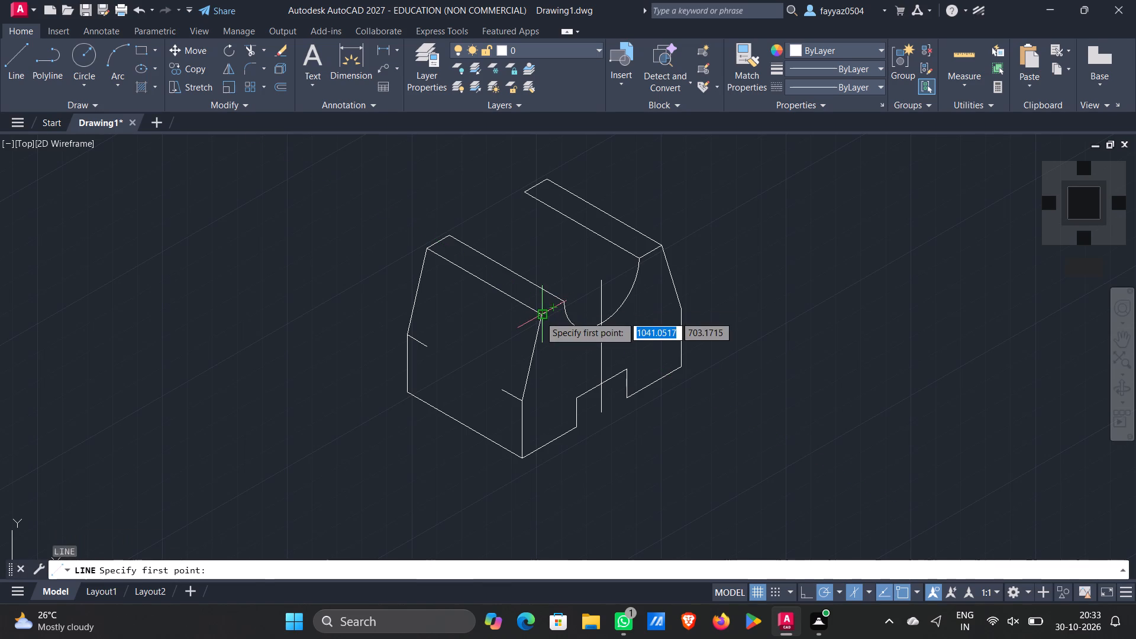
click(540, 316)
key(8)
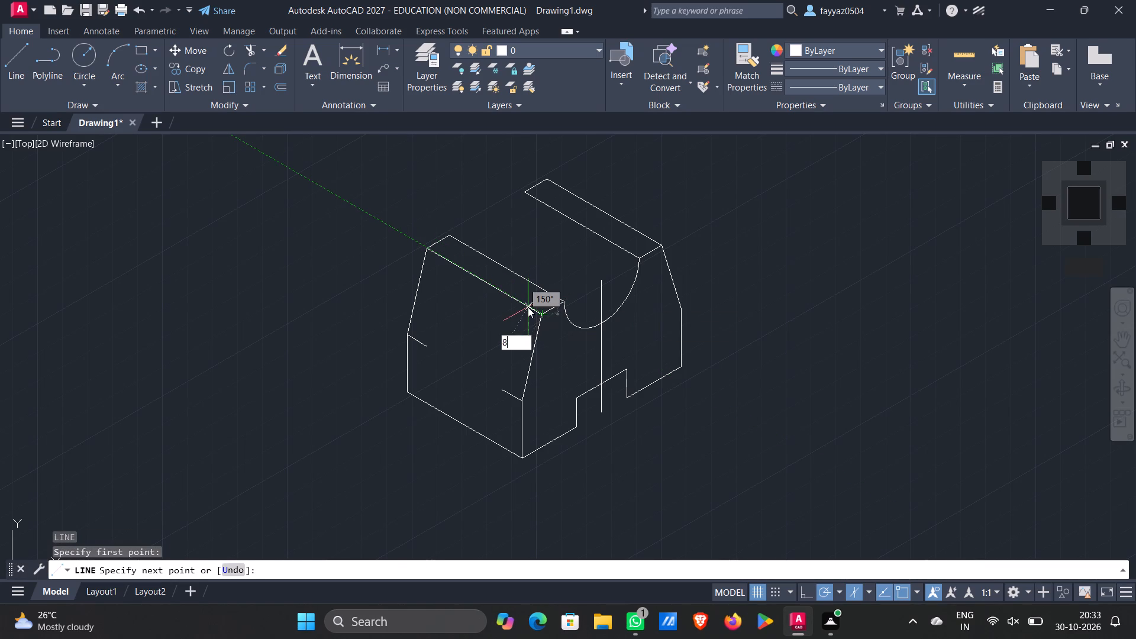
key(Return)
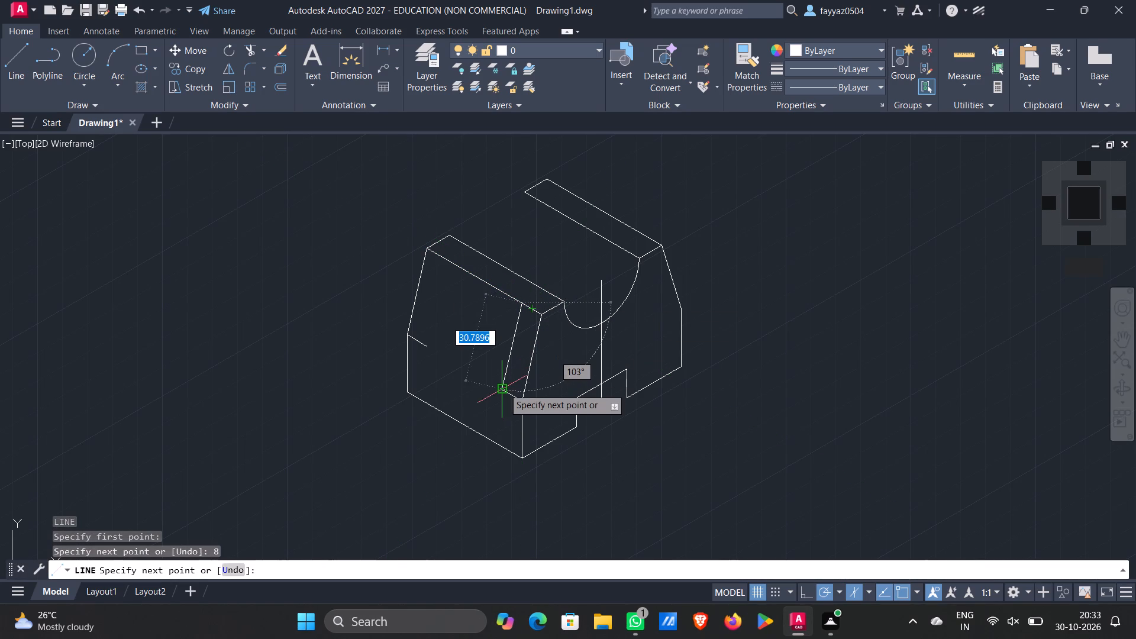
click(504, 388)
key(Escape)
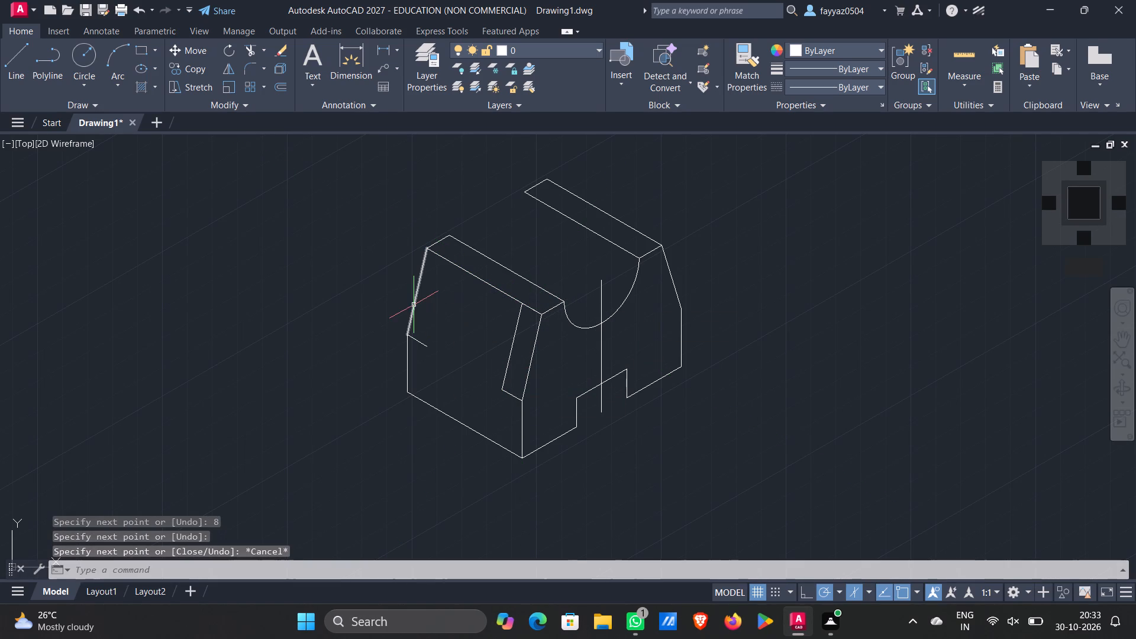
Draw an 8-unit line at 330° from the left top strip's back outer corner, continuing to the back lower 8-unit line's inner end.
key(l)
key(Return)
click(427, 247)
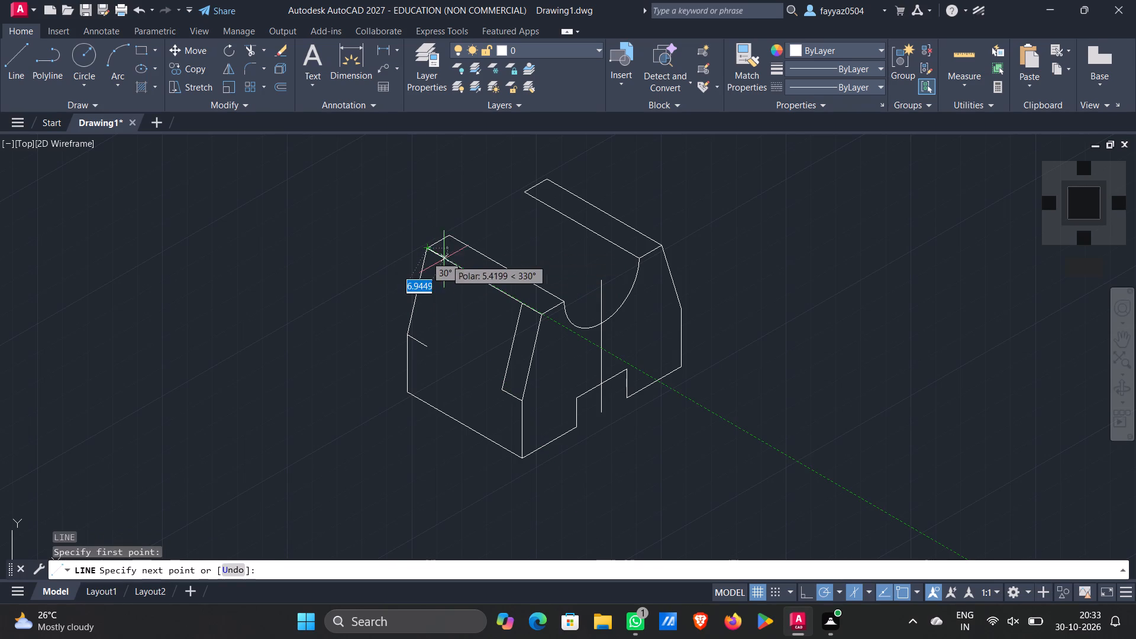
key(8)
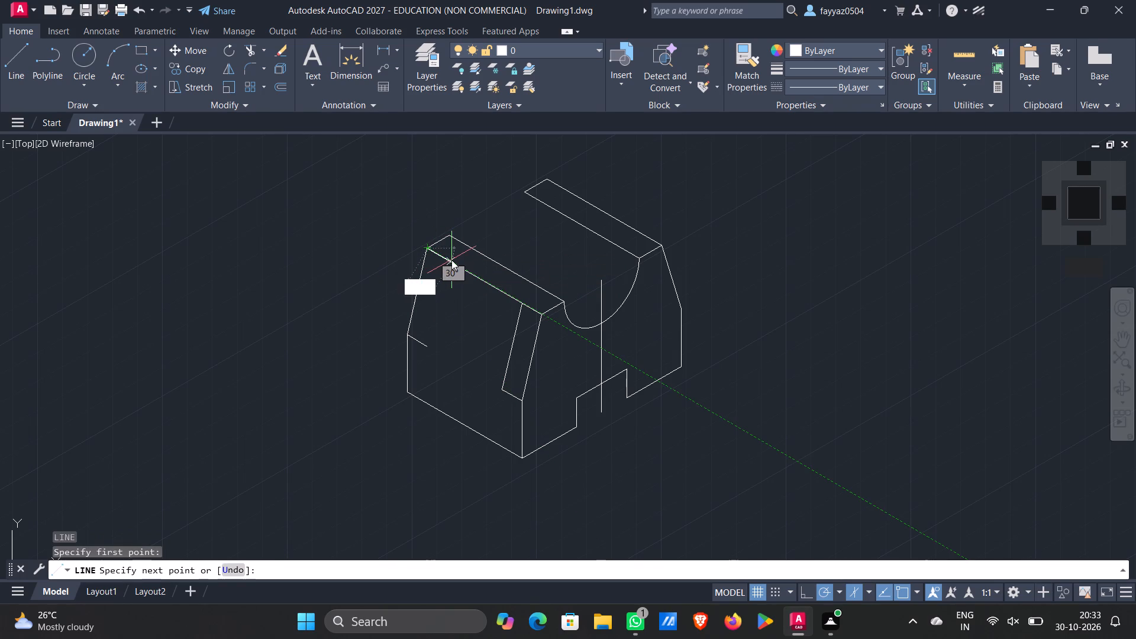
key(Return)
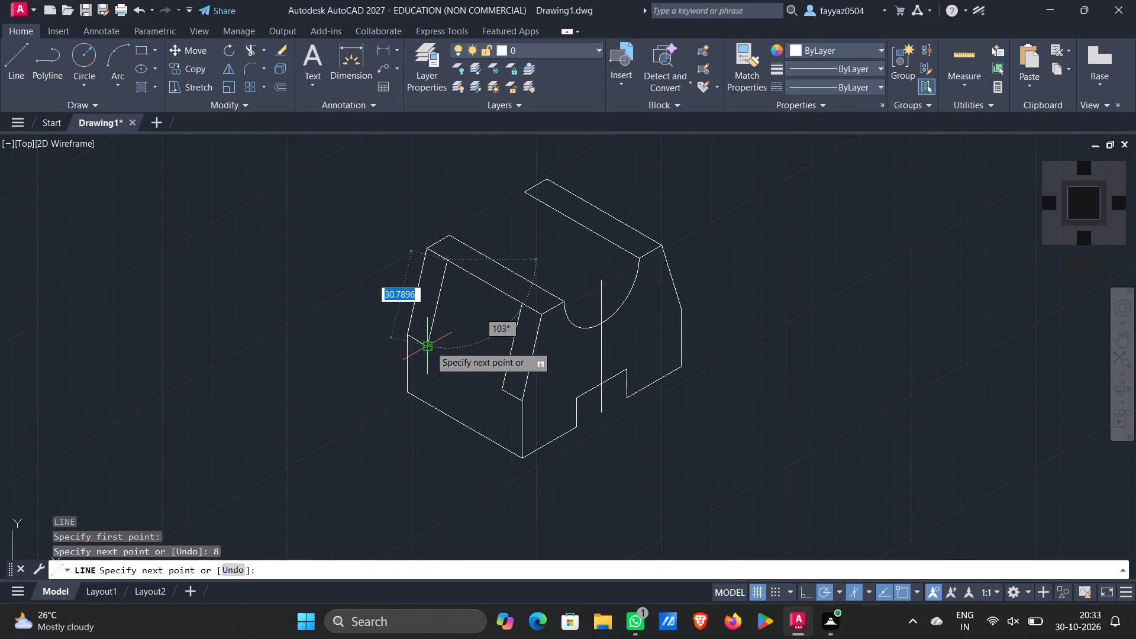
click(430, 346)
key(Escape)
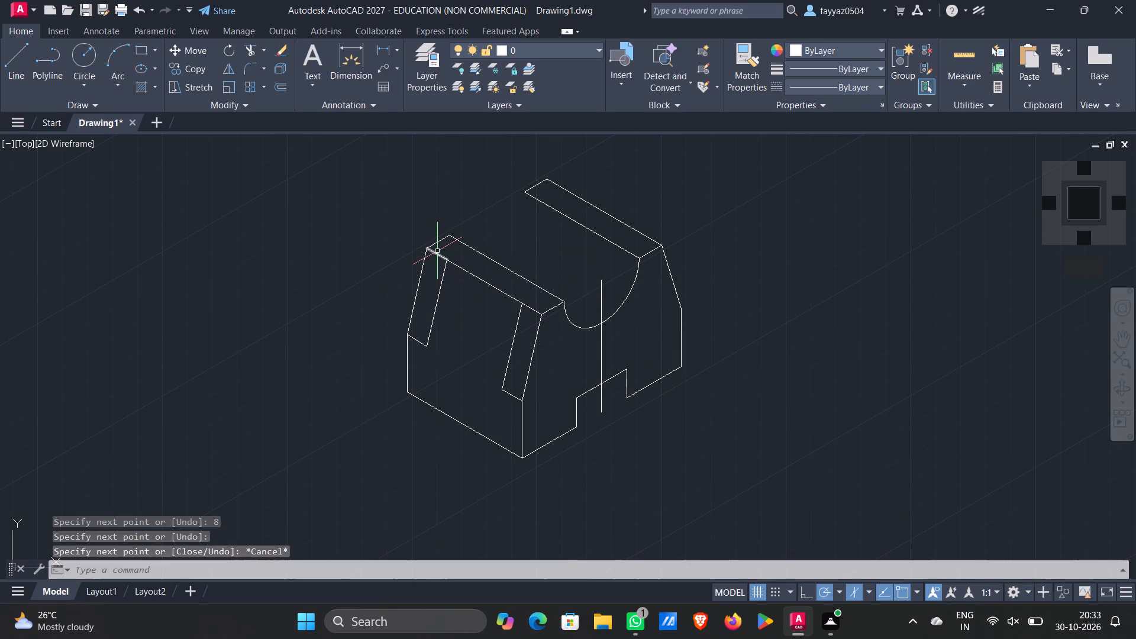
Delete the two 8-unit line segments that overlap the left top strip's outer edge.
click(437, 257)
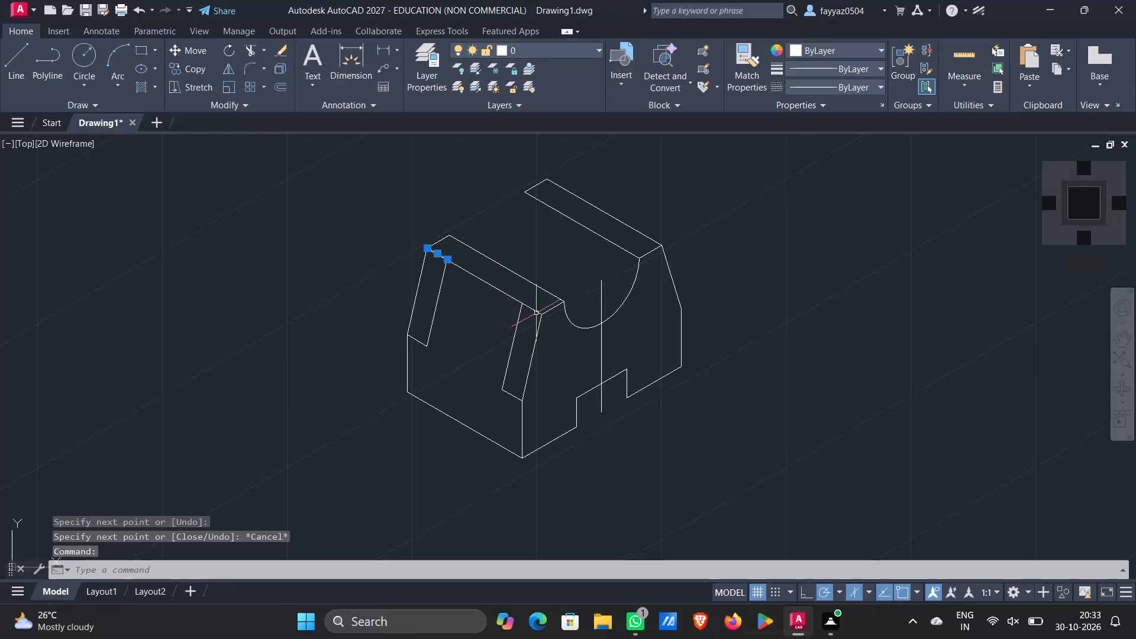
click(536, 309)
key(Delete)
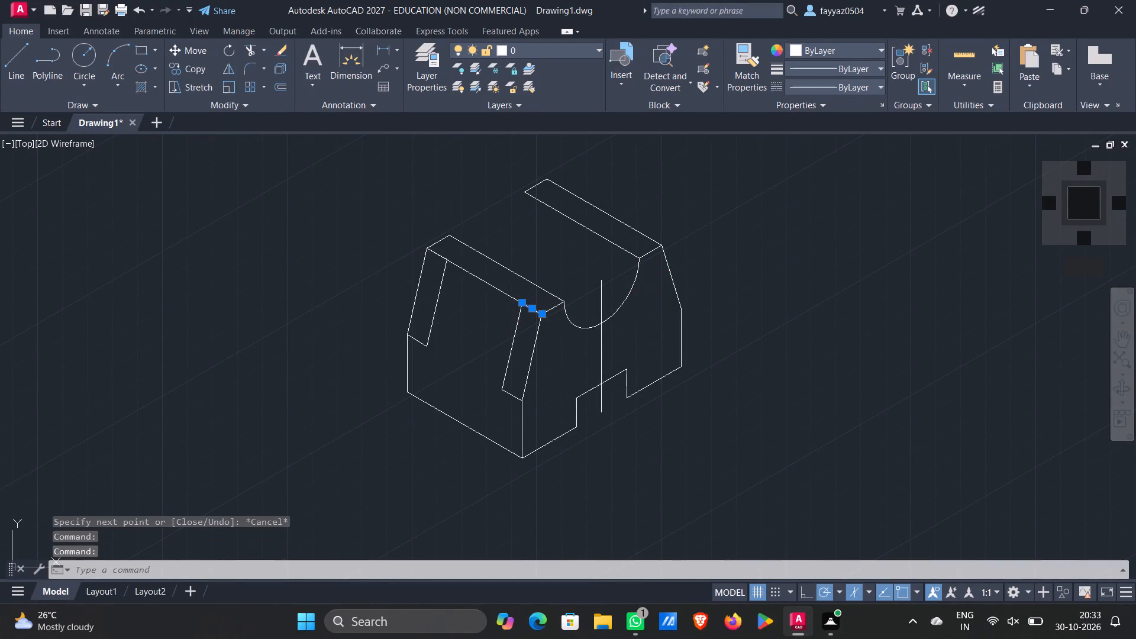
click(437, 255)
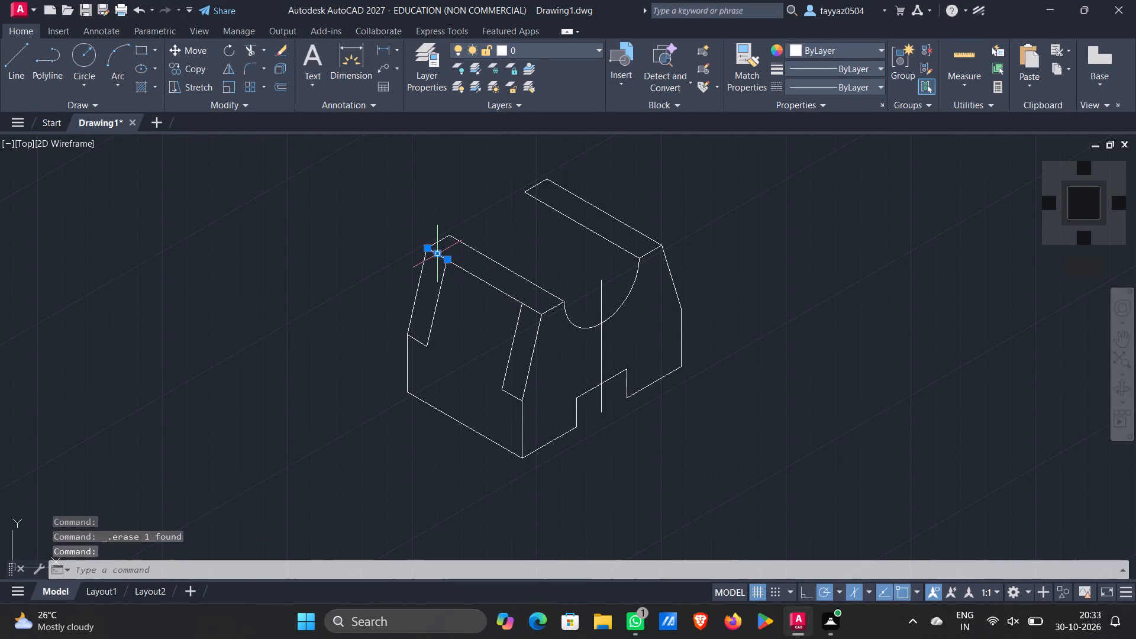
key(Delete)
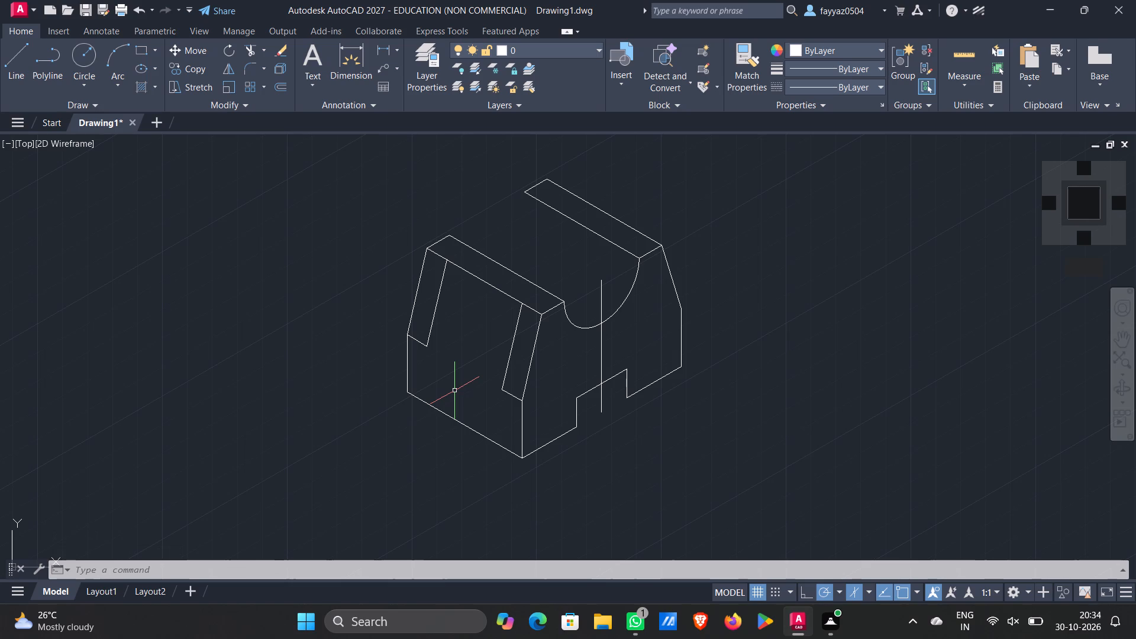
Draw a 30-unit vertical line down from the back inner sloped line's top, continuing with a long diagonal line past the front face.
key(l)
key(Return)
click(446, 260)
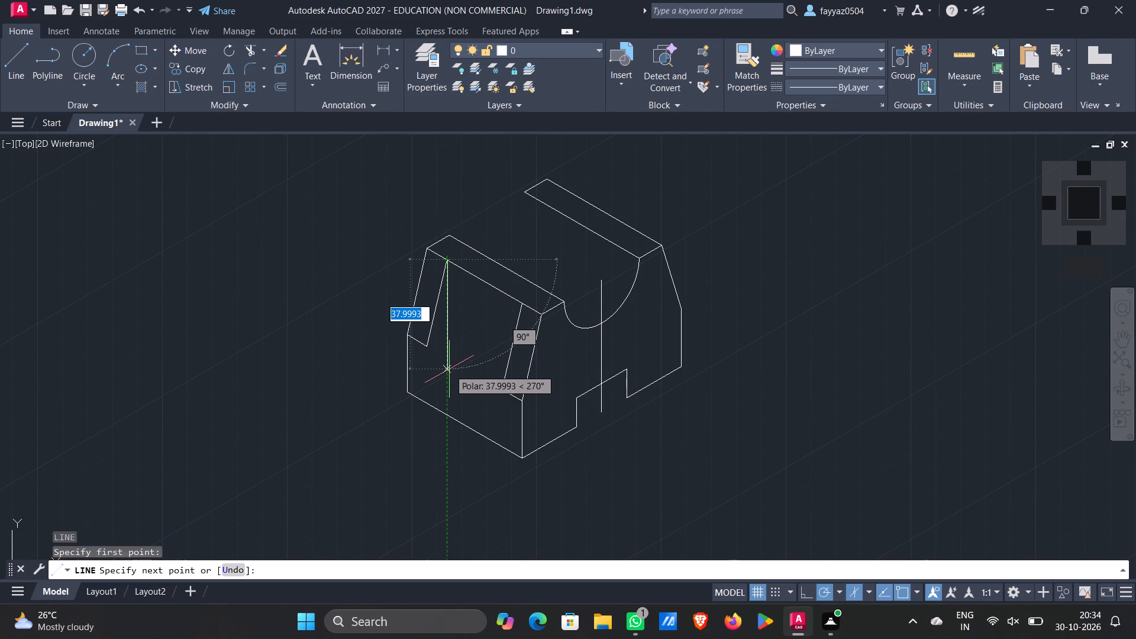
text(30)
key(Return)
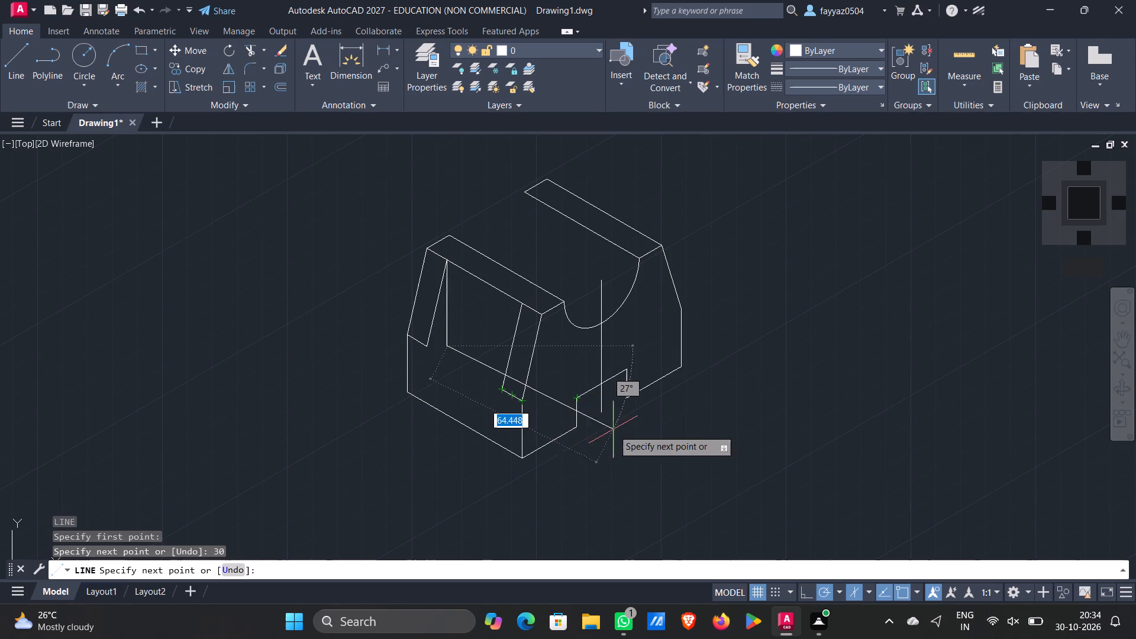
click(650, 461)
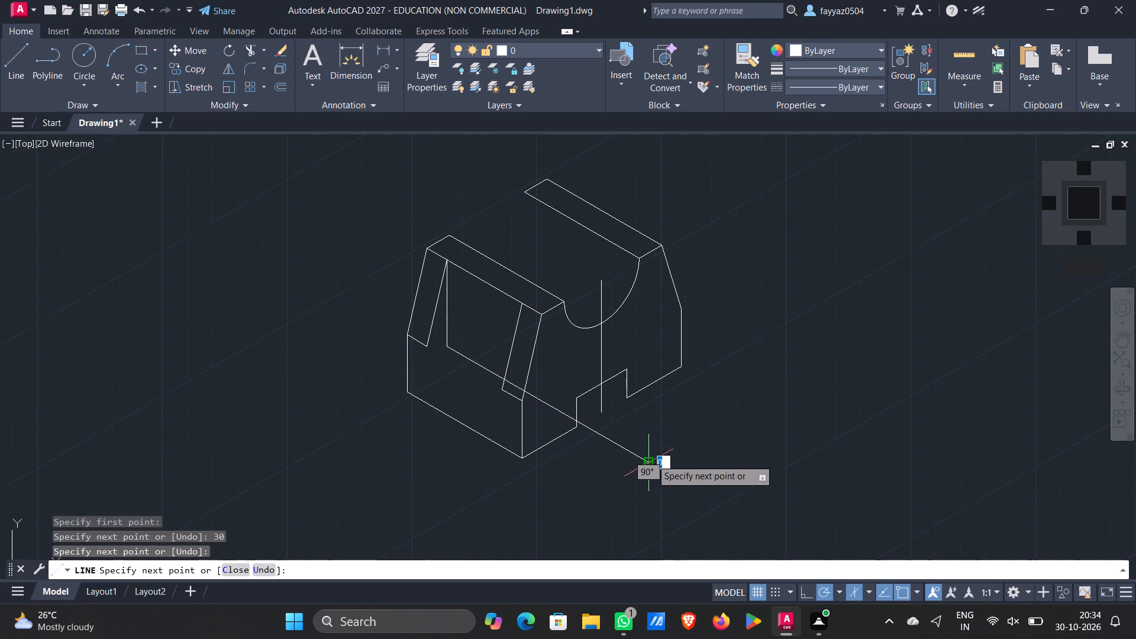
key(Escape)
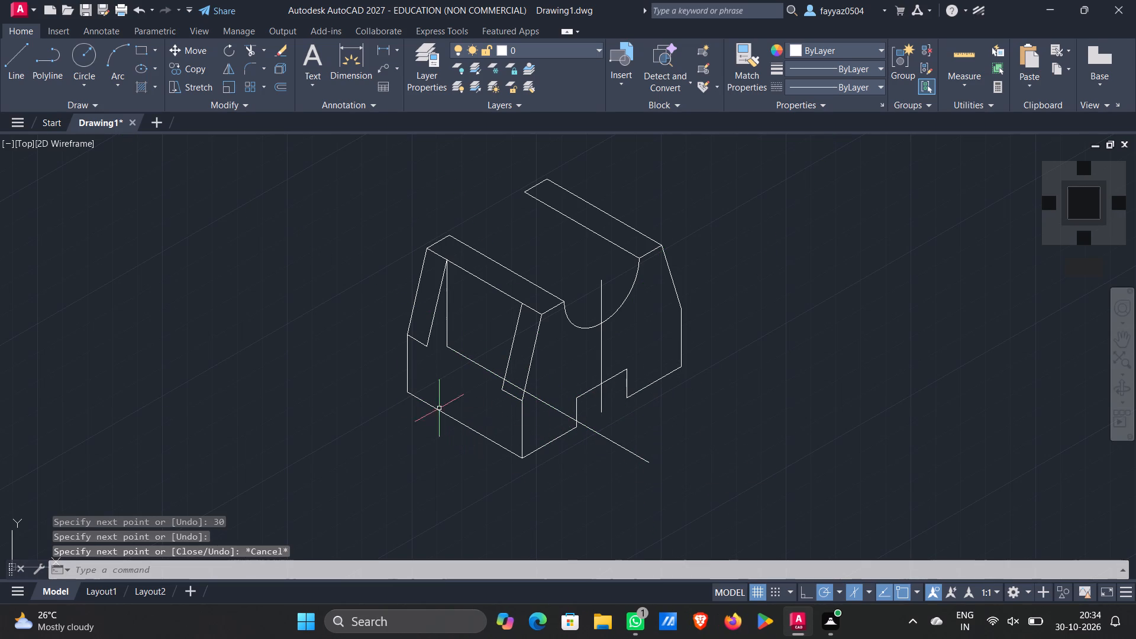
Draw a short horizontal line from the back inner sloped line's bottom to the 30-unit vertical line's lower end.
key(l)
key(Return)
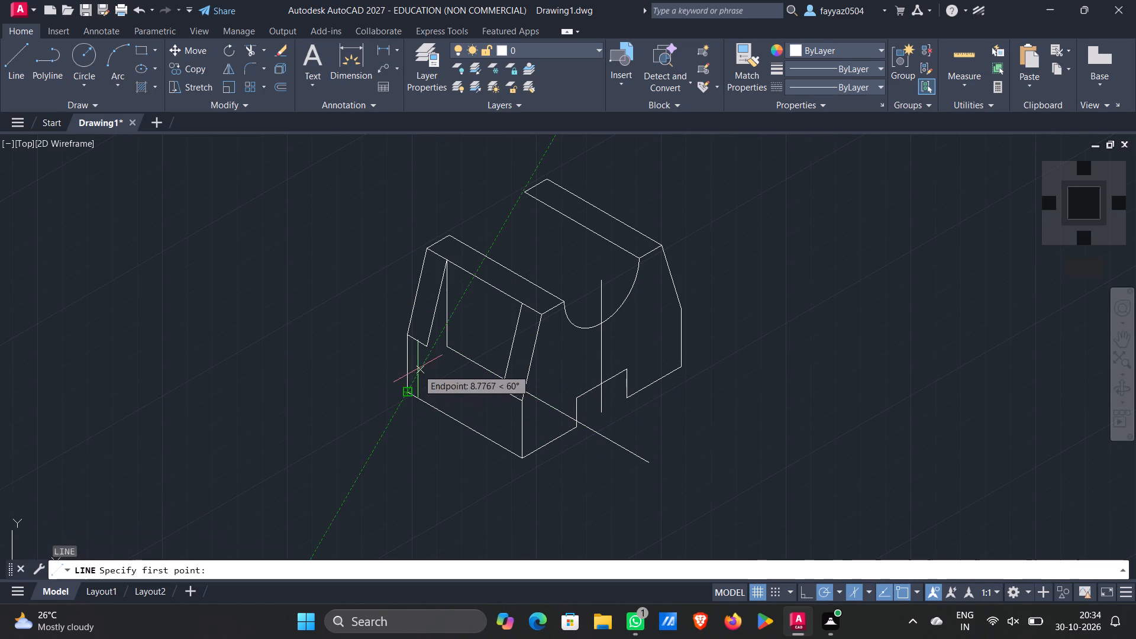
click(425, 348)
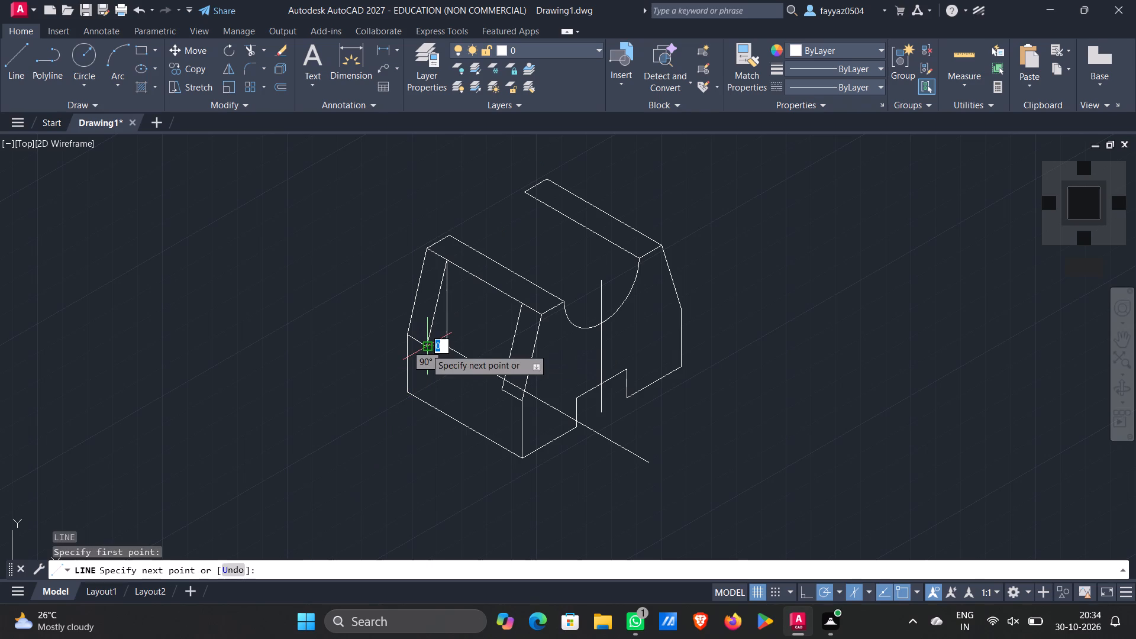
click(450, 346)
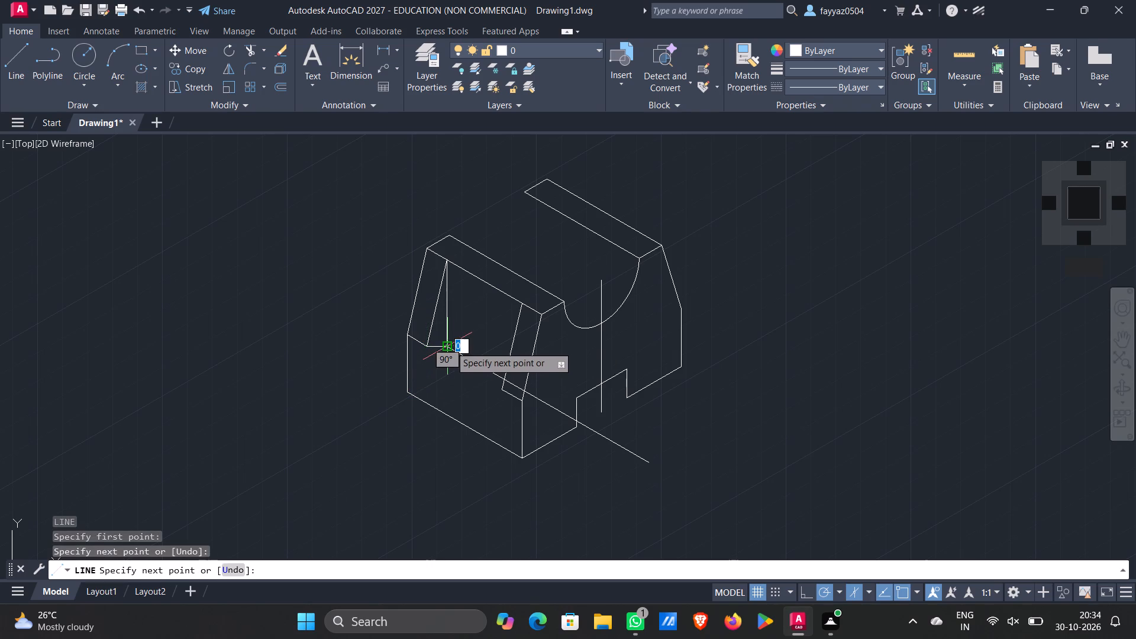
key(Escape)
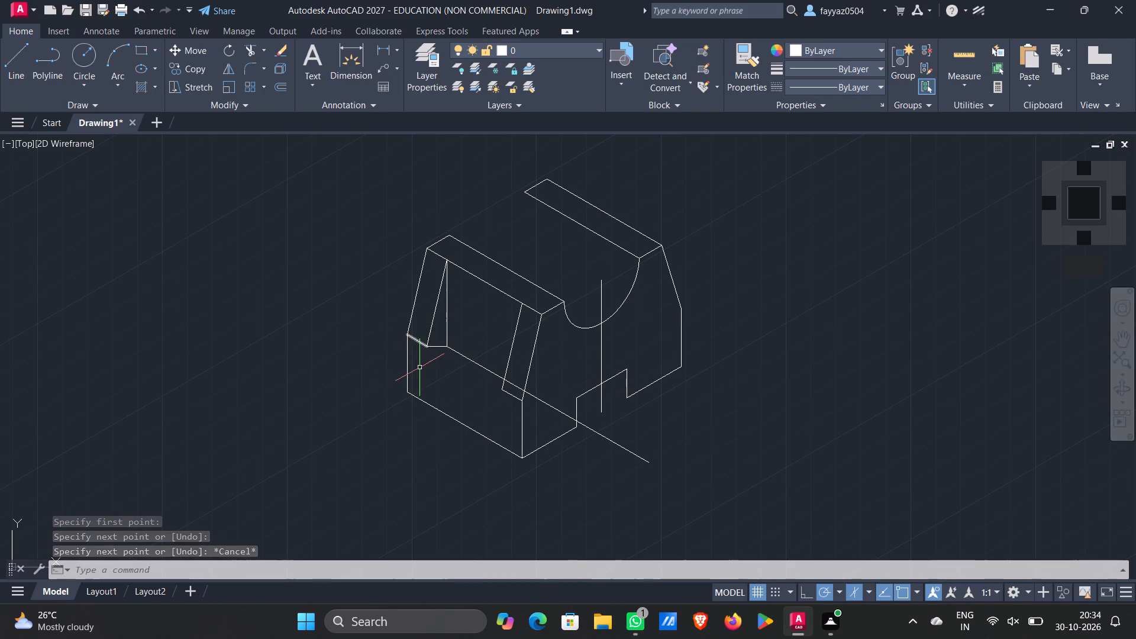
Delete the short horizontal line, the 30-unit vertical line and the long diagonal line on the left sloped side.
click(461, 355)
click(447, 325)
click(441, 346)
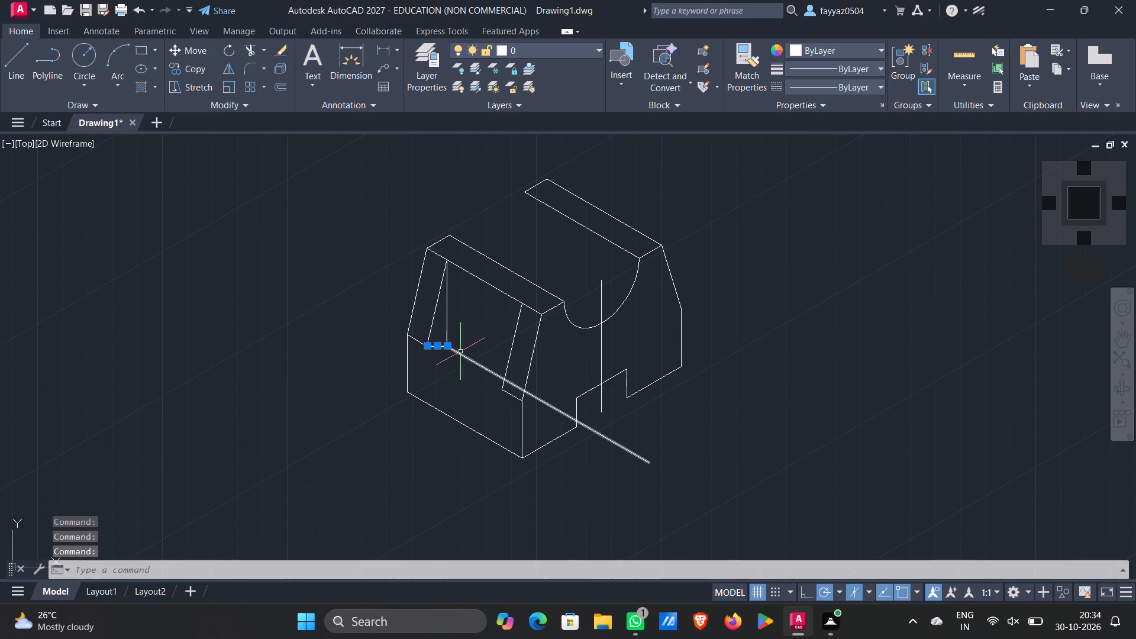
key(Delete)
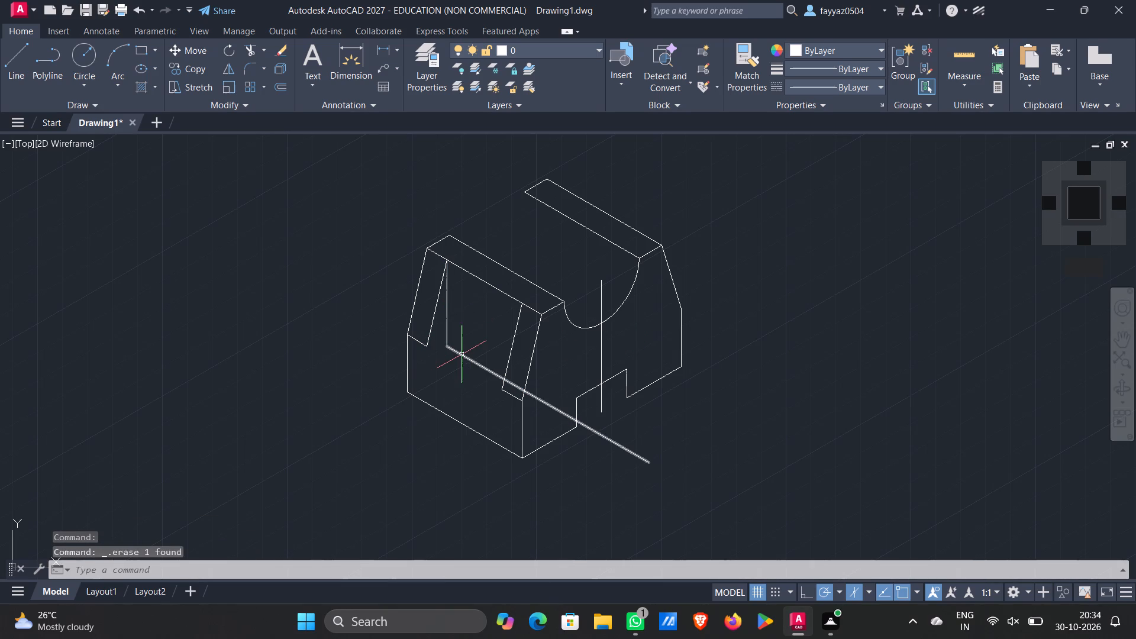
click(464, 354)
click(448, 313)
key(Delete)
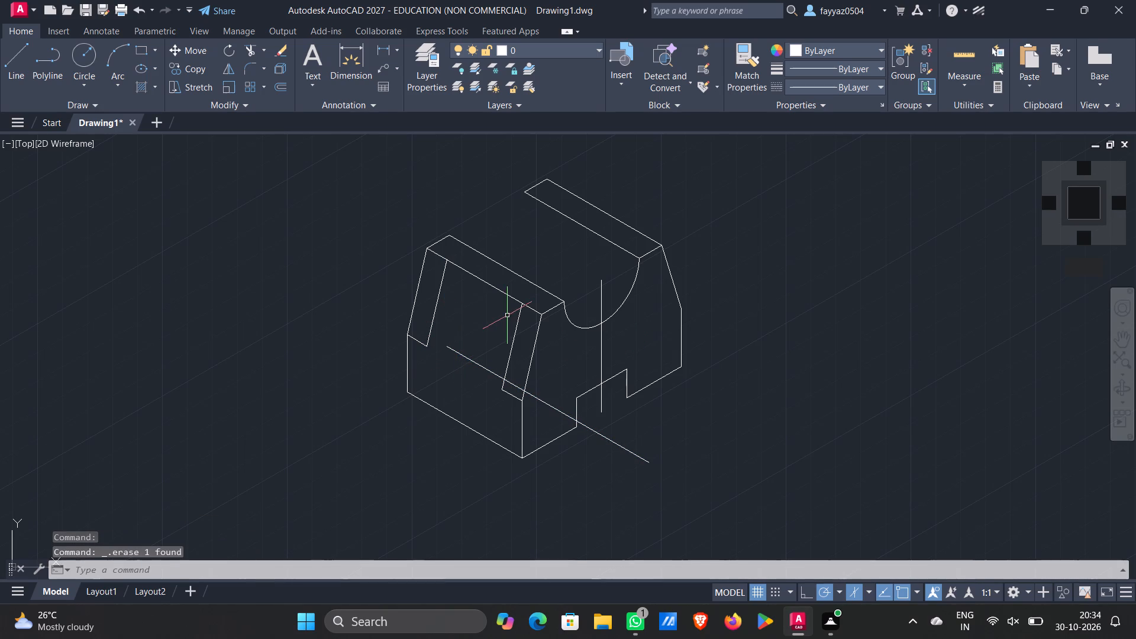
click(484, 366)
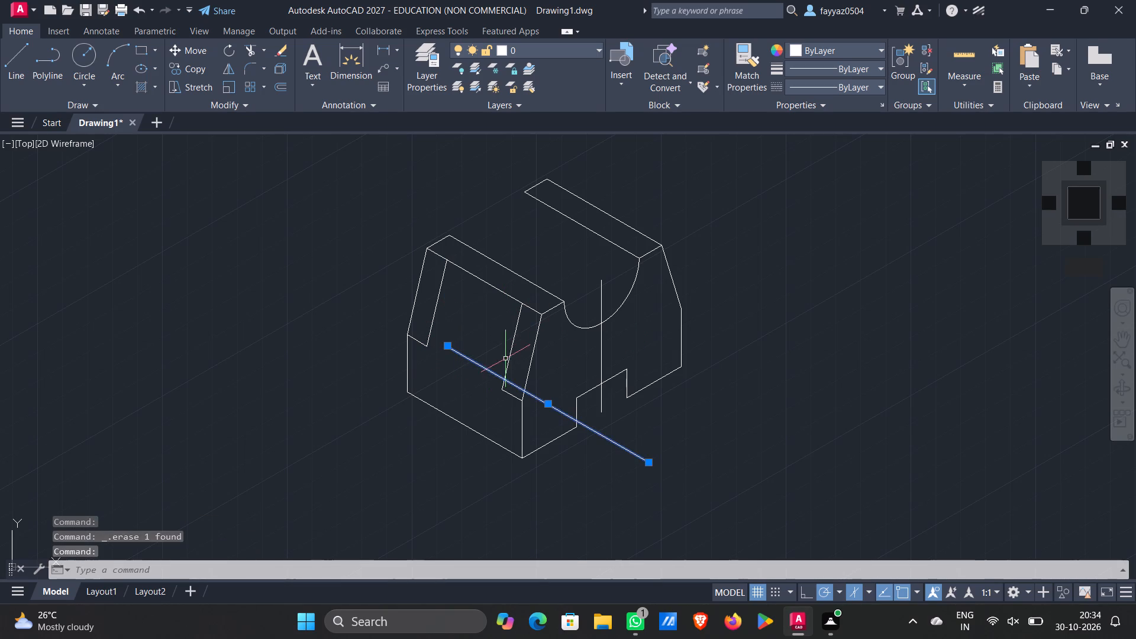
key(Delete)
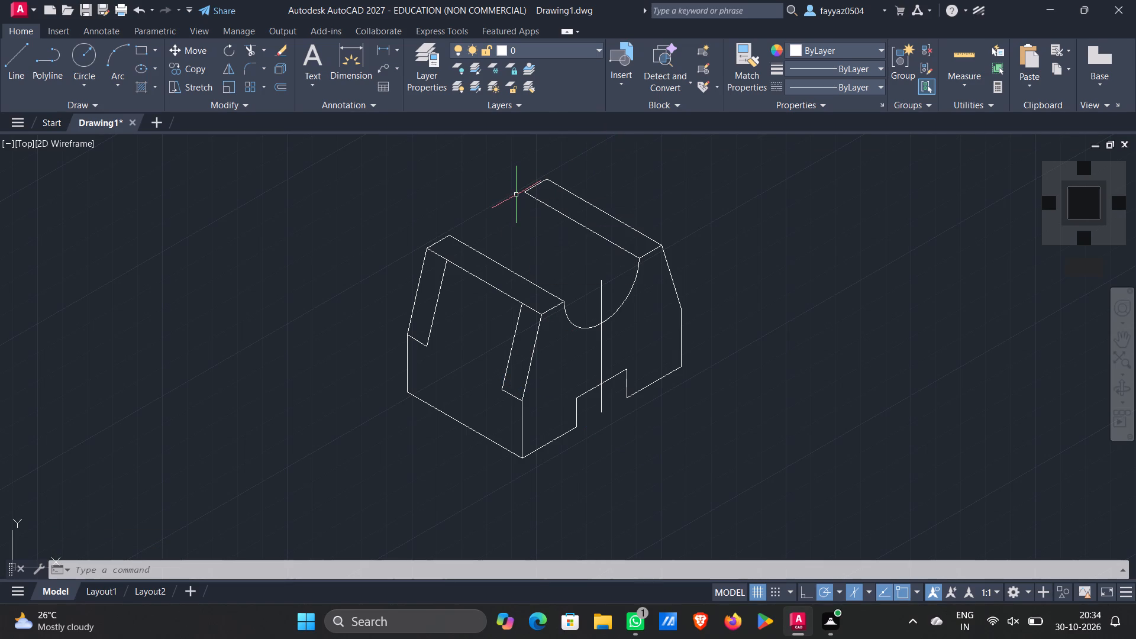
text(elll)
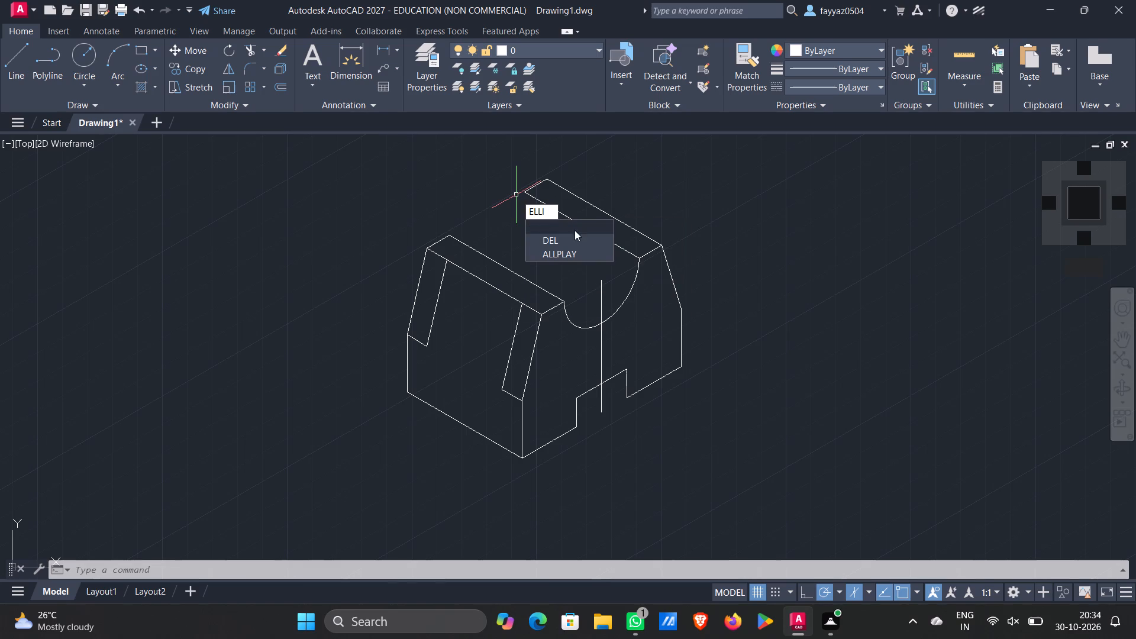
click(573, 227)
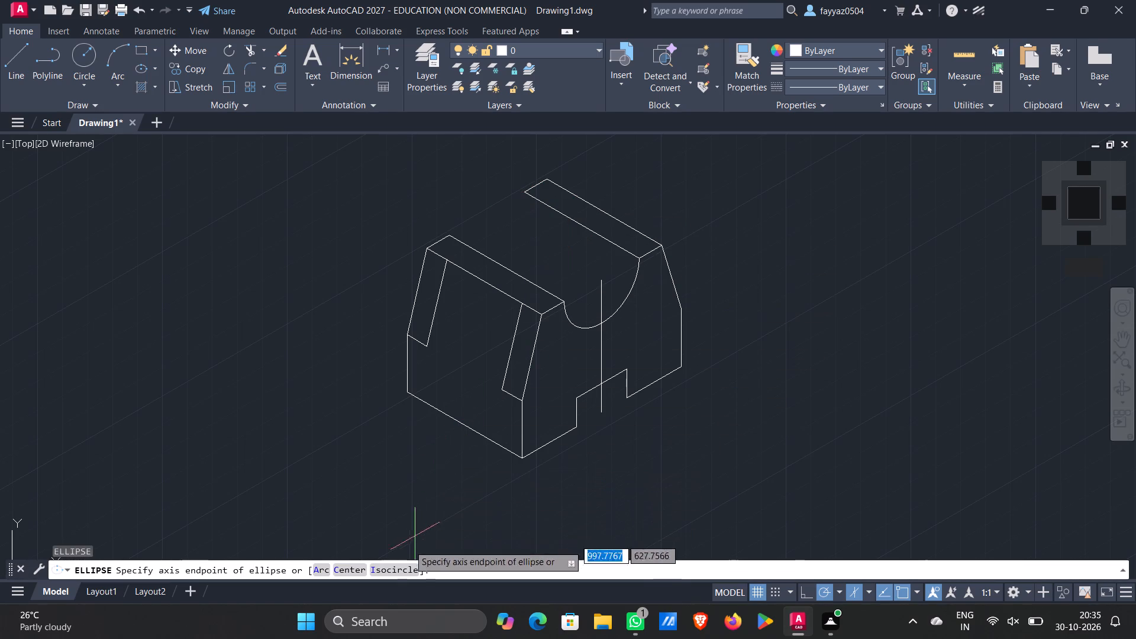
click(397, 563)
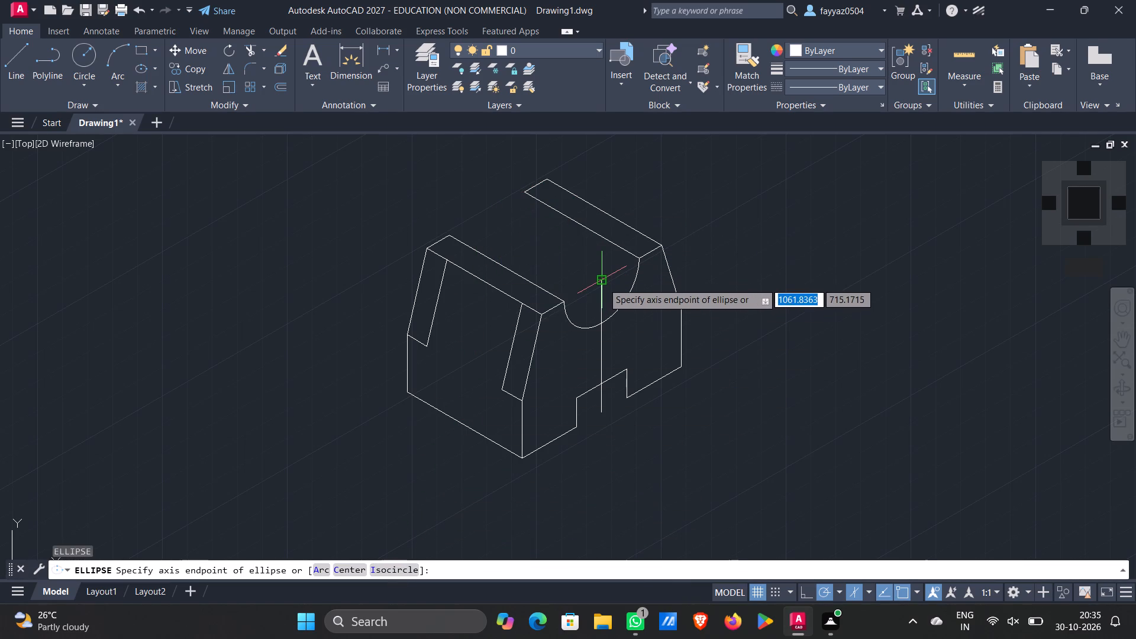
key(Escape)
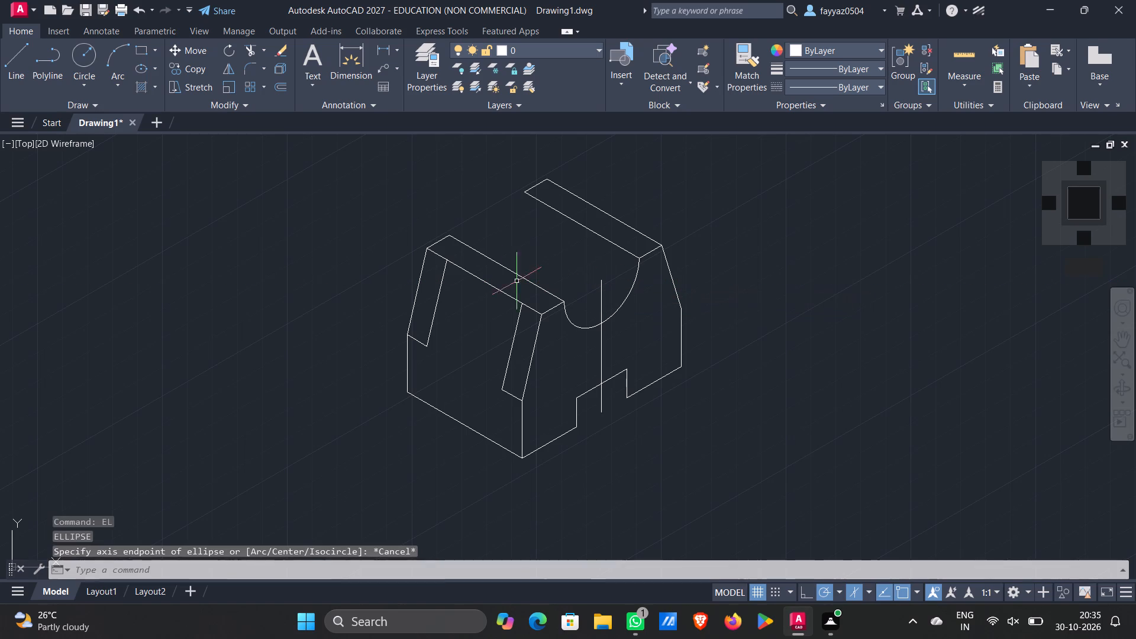
Copy the front semicircular arc from its centre about 45 units at 150° to the back of the part.
text(co)
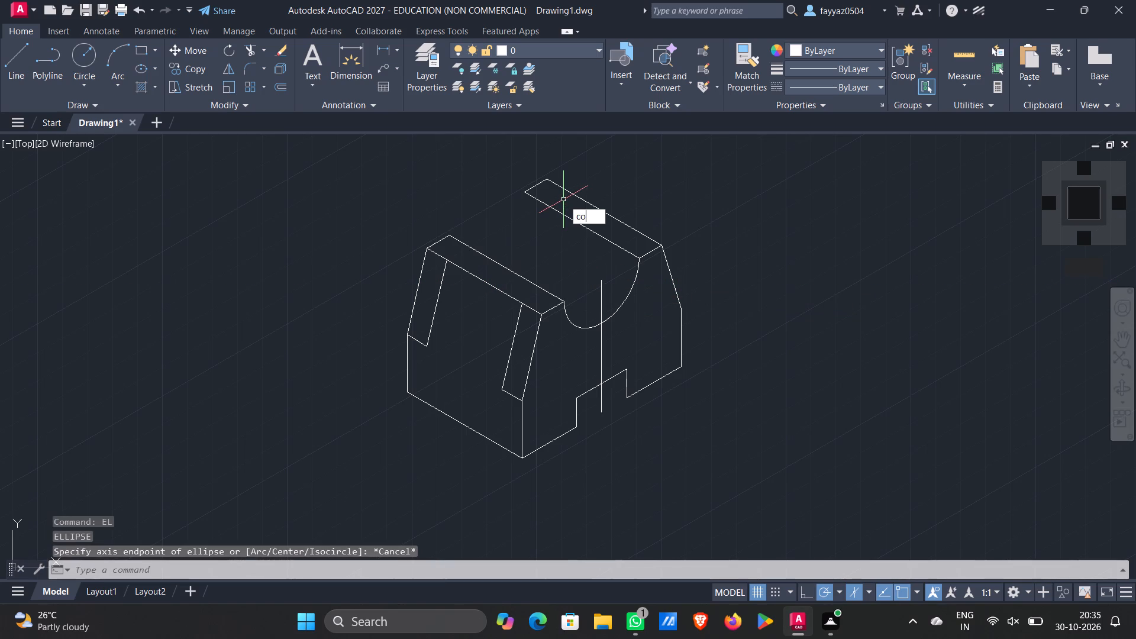
key(Return)
click(622, 301)
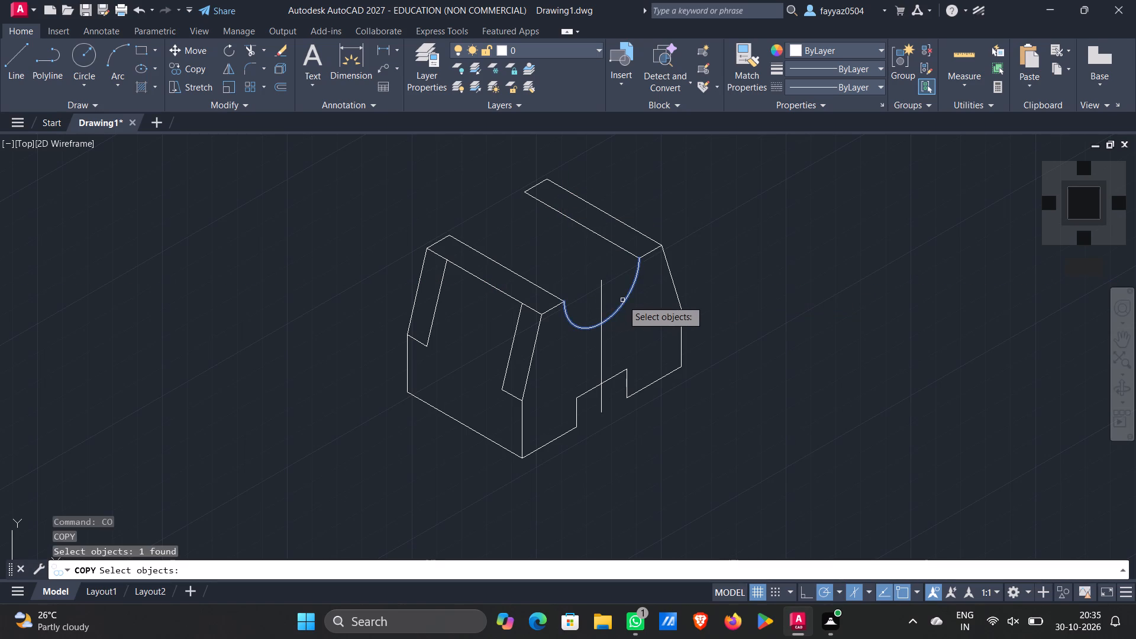
key(Return)
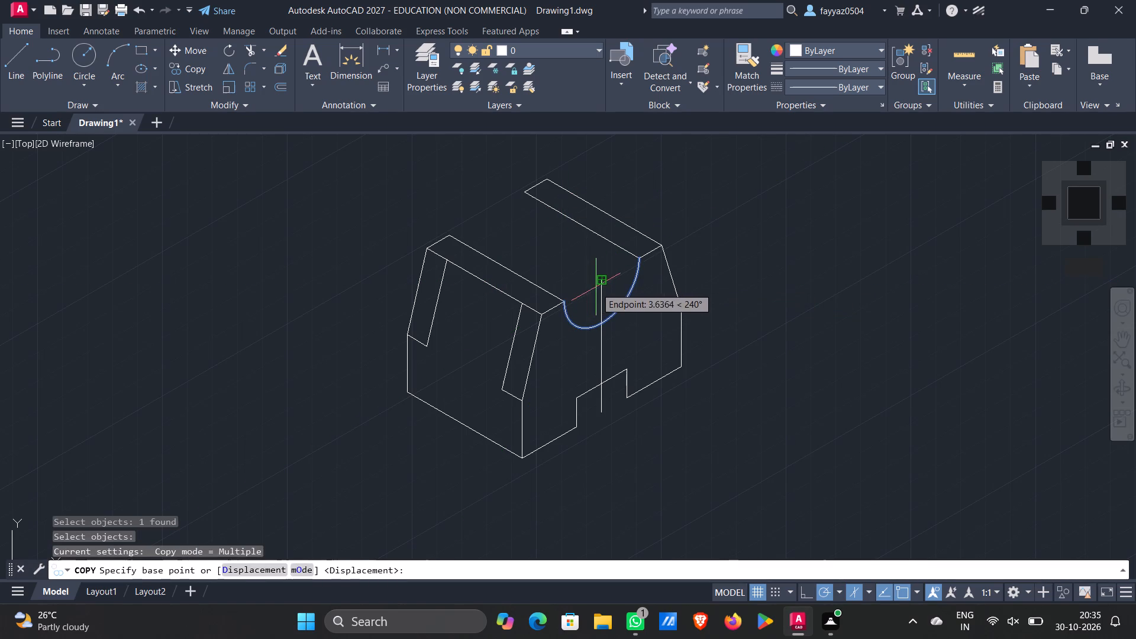
click(600, 281)
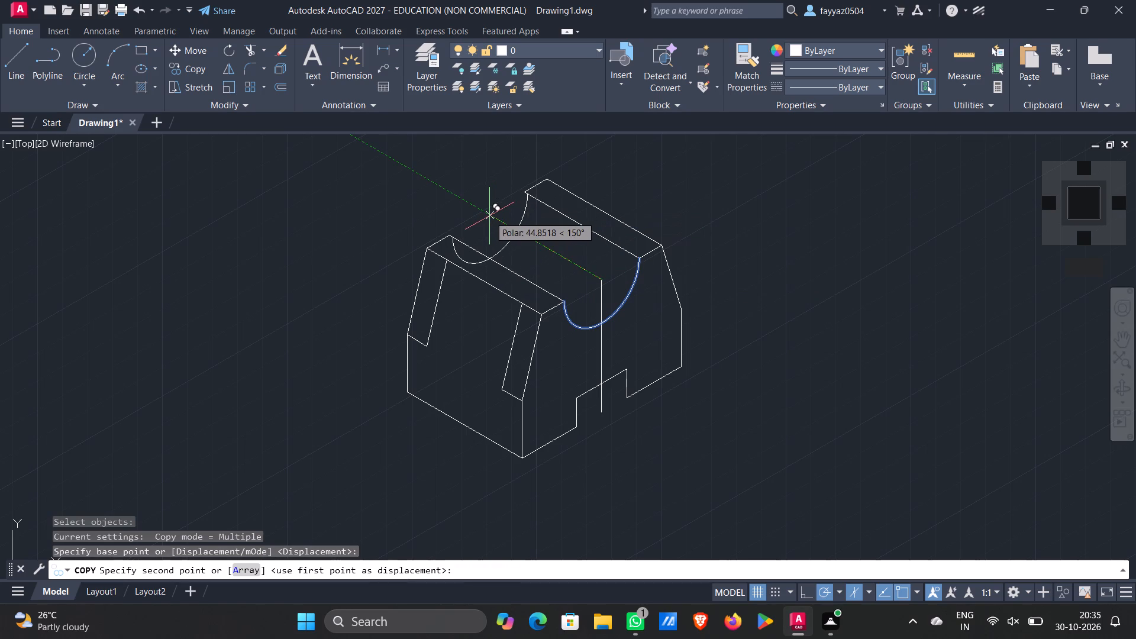
click(489, 216)
key(Escape)
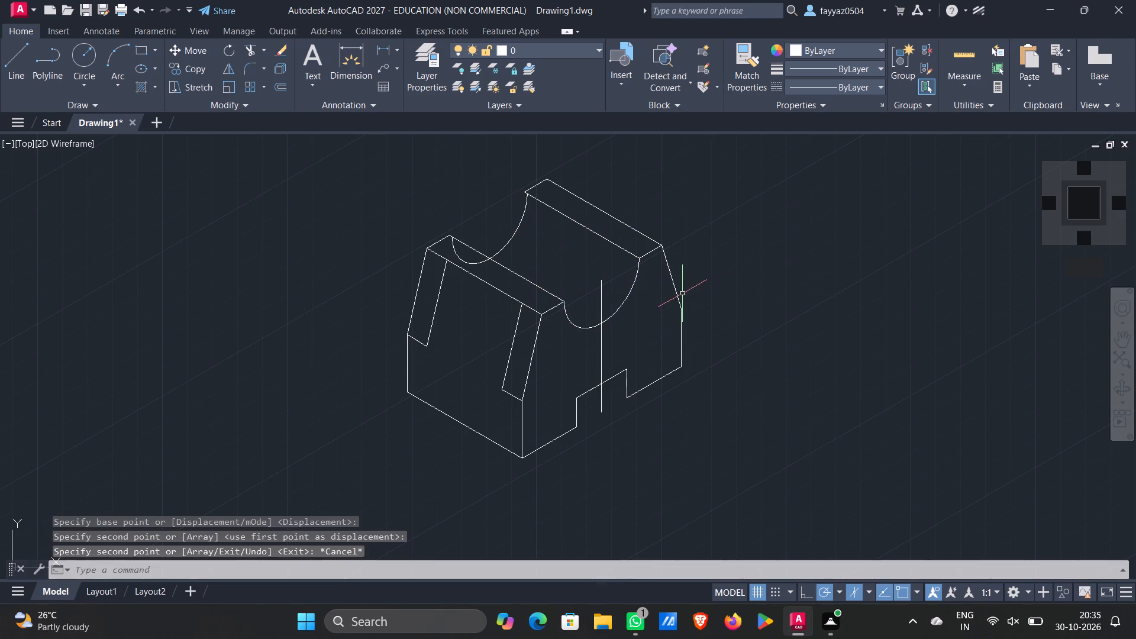
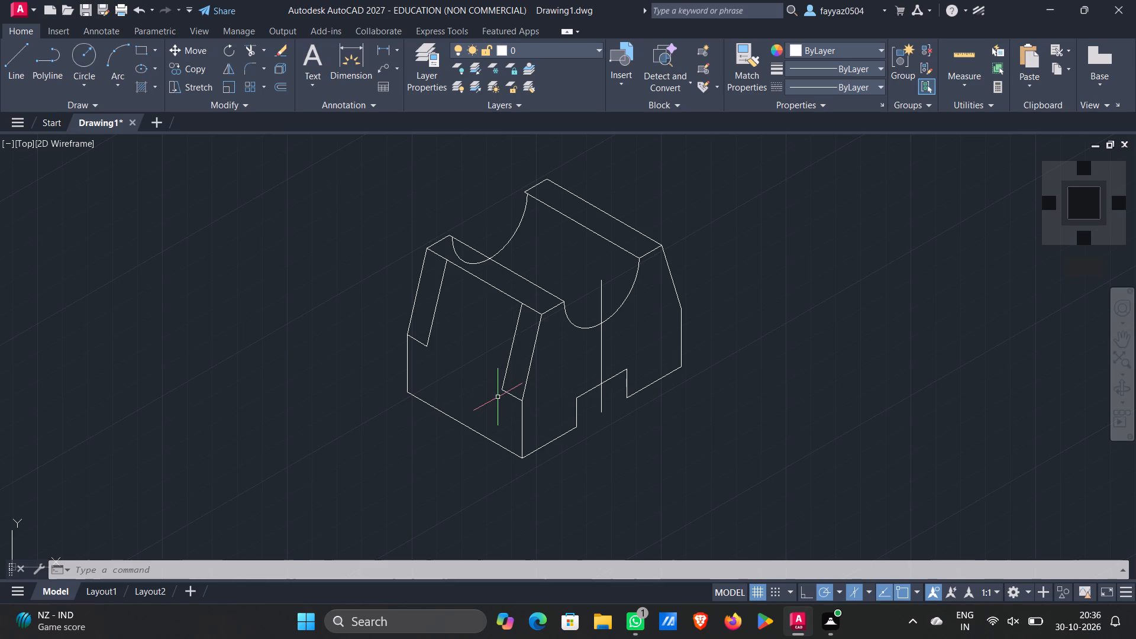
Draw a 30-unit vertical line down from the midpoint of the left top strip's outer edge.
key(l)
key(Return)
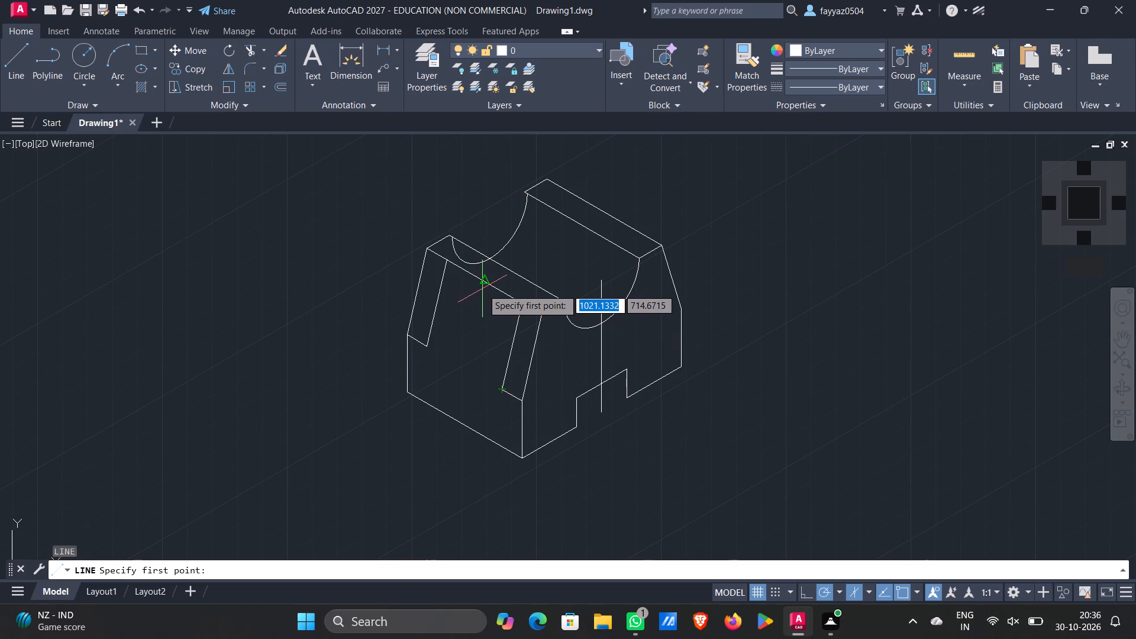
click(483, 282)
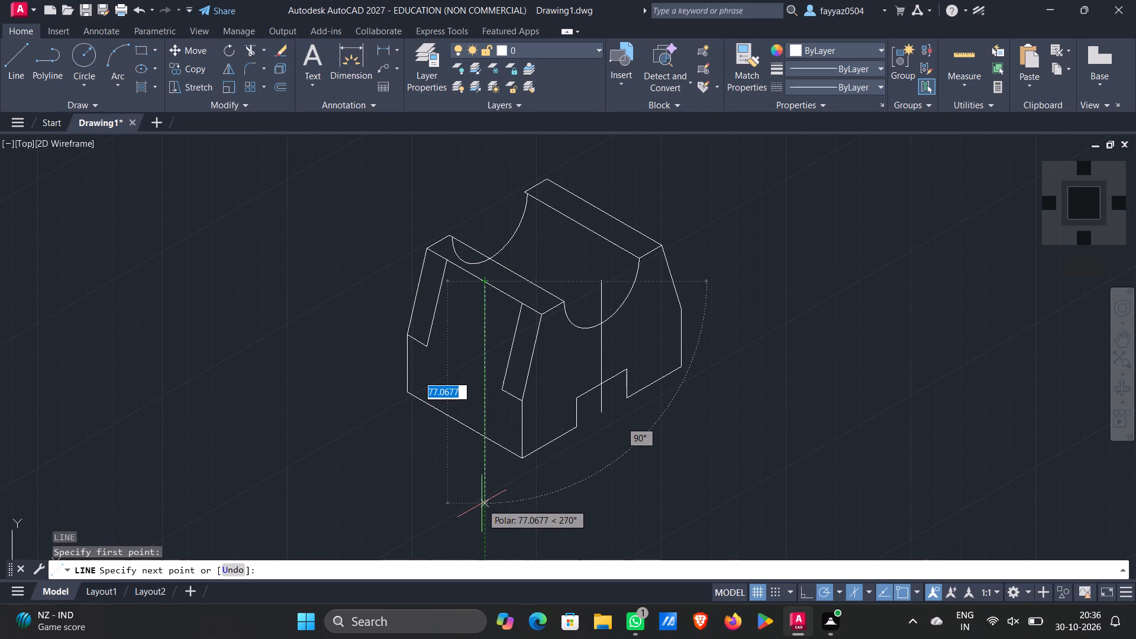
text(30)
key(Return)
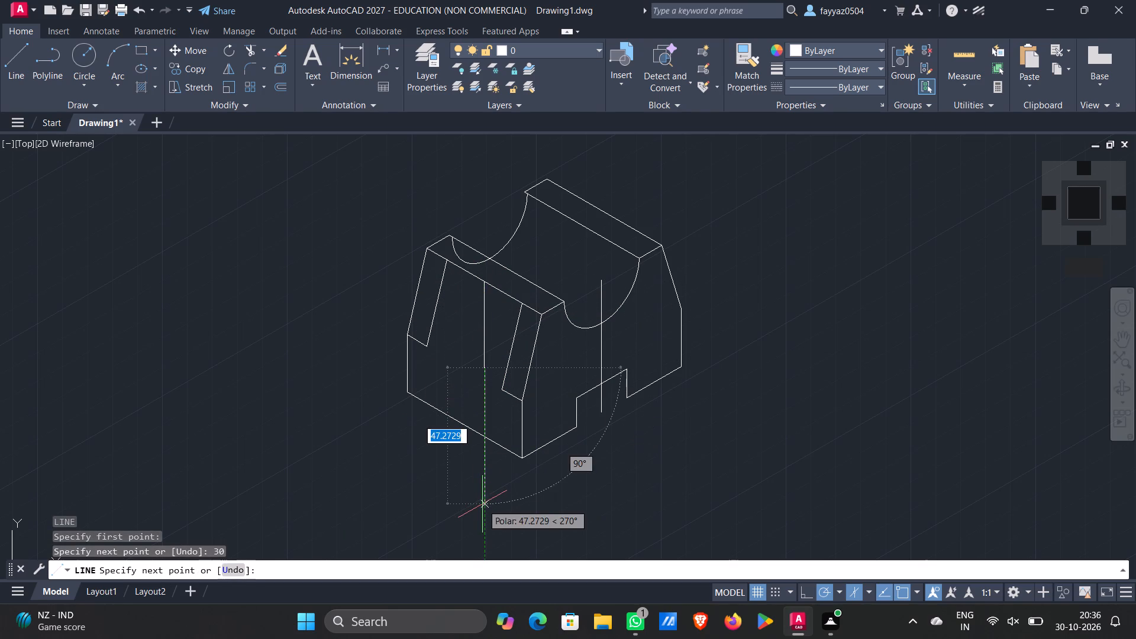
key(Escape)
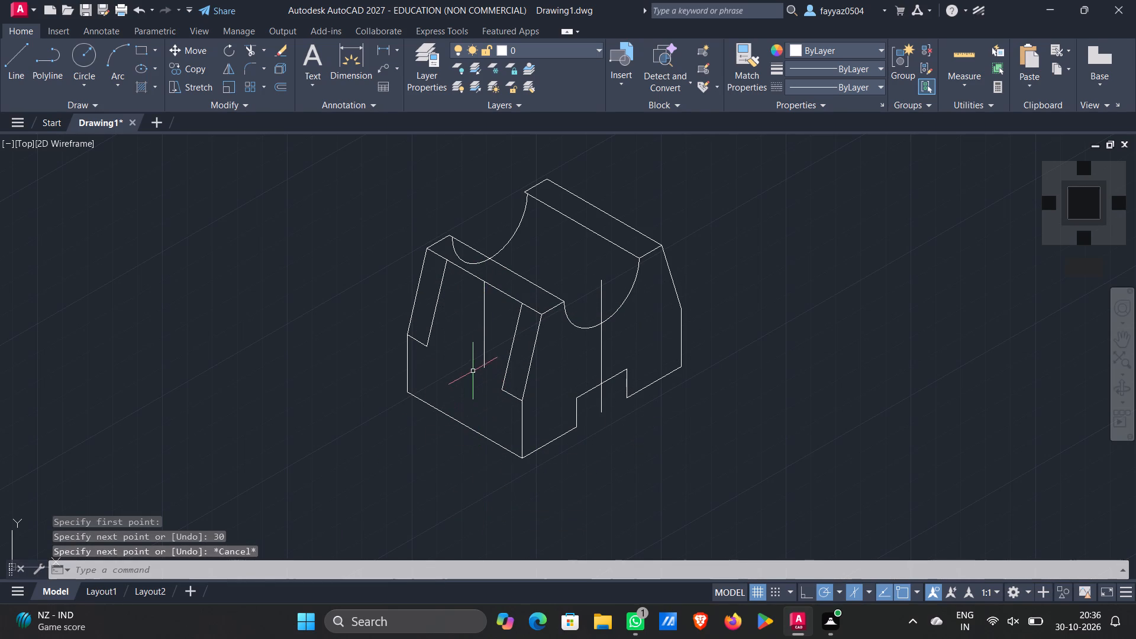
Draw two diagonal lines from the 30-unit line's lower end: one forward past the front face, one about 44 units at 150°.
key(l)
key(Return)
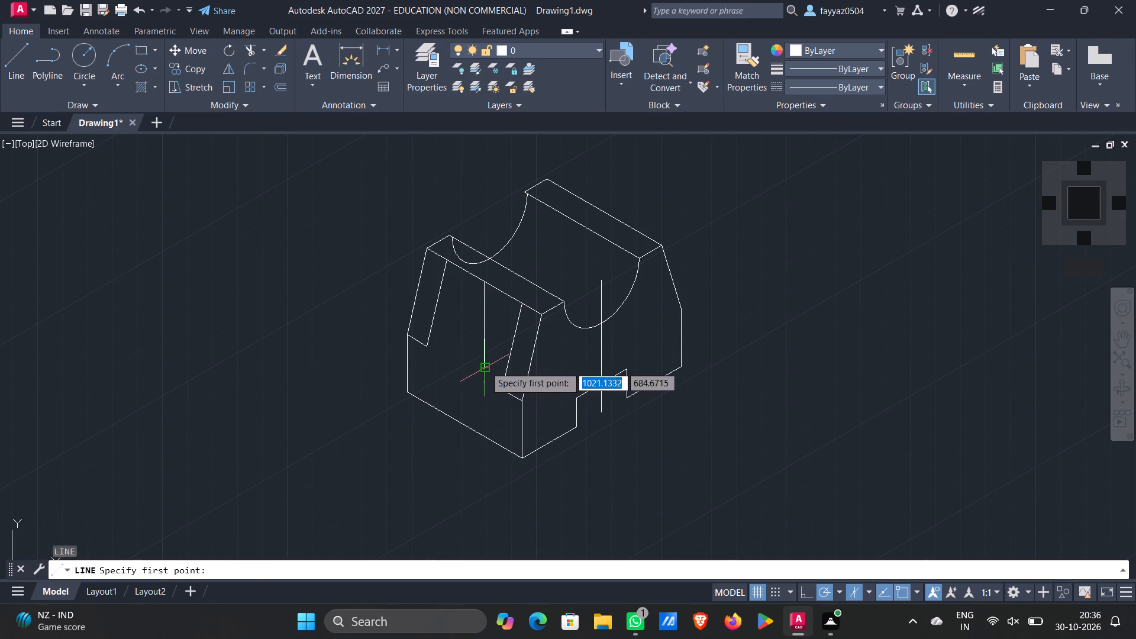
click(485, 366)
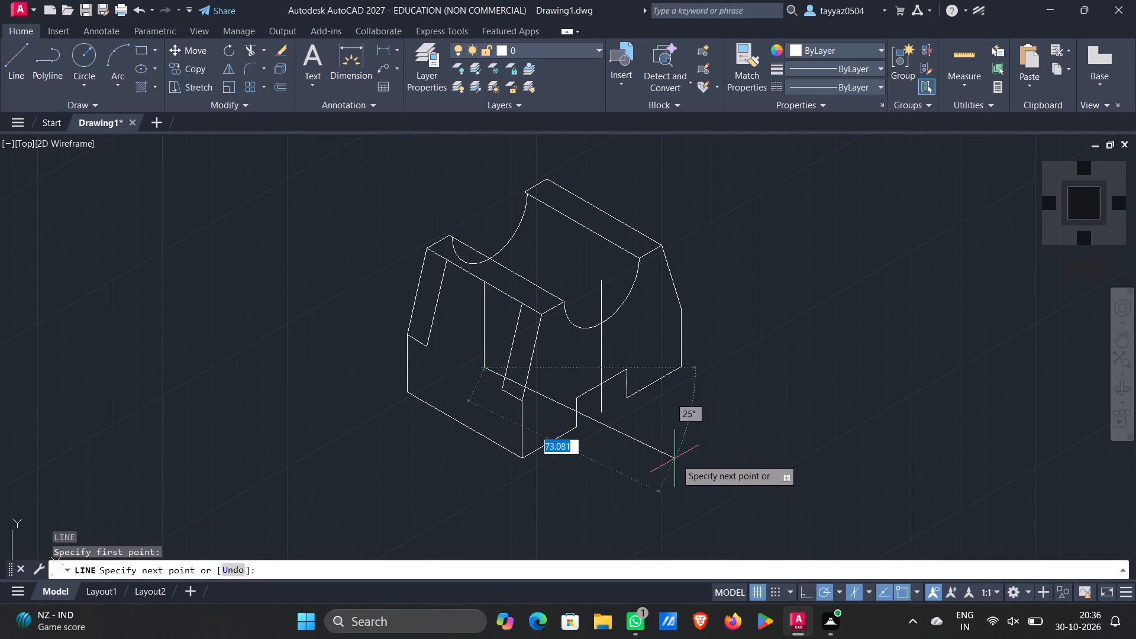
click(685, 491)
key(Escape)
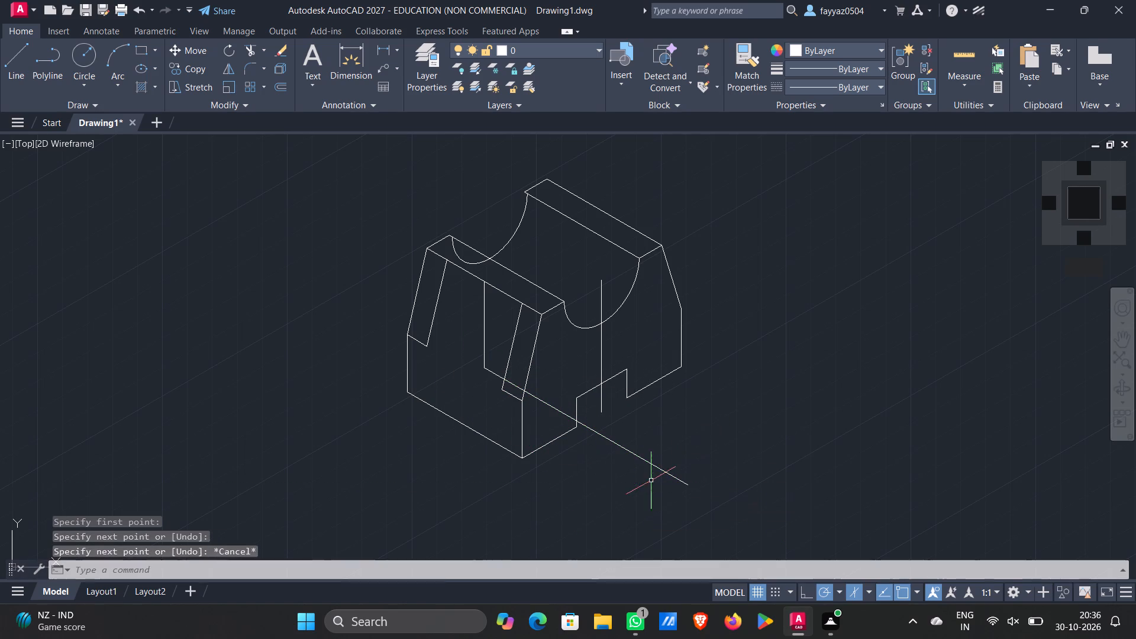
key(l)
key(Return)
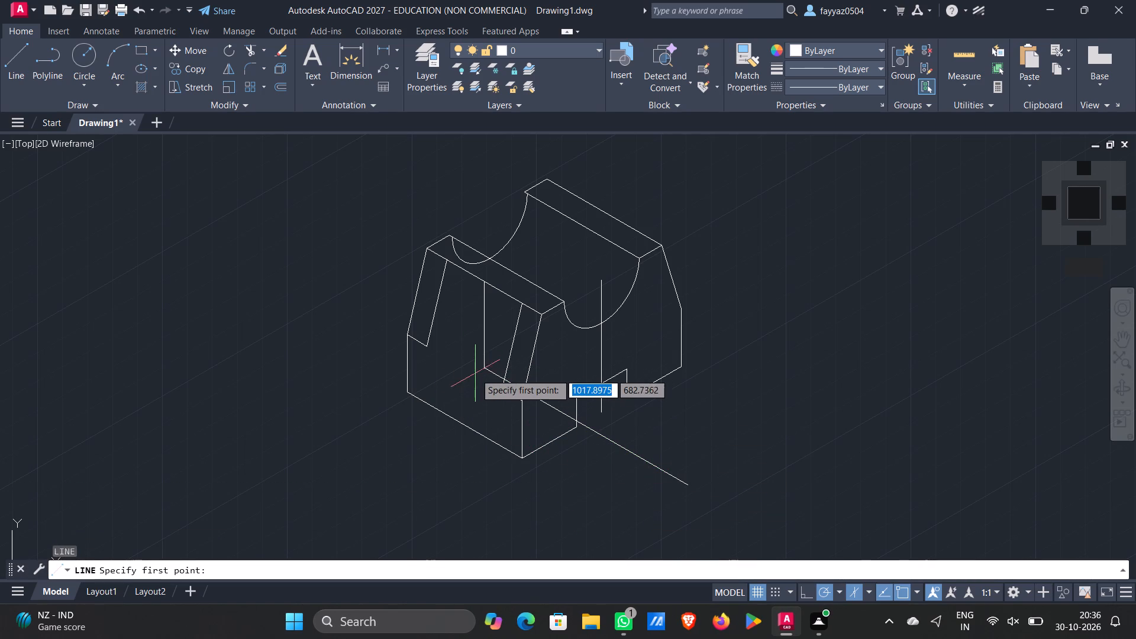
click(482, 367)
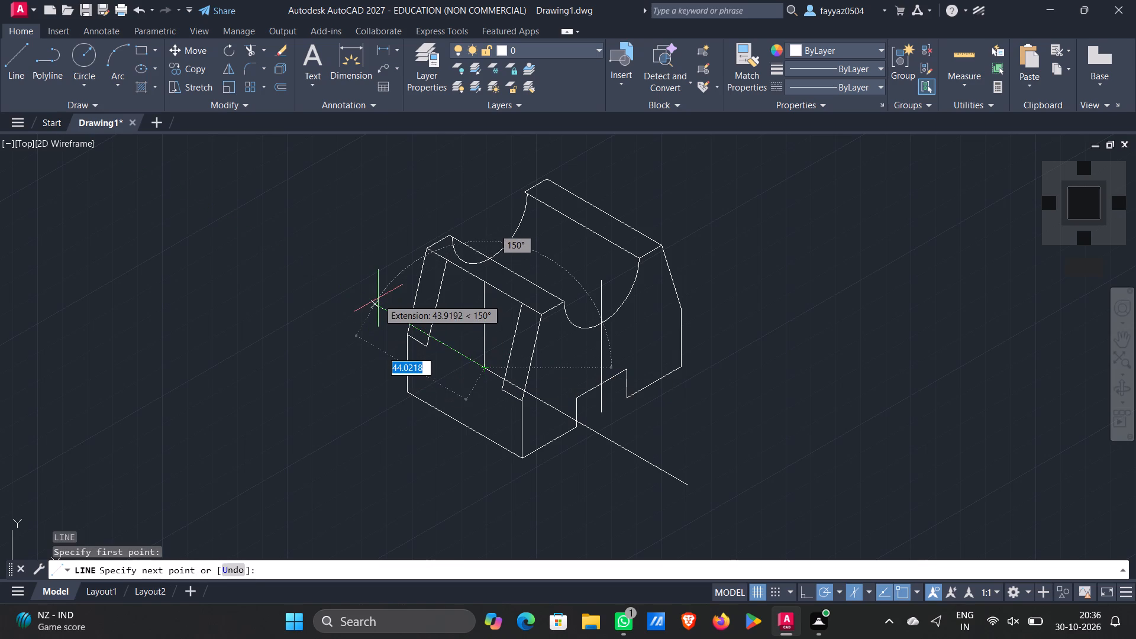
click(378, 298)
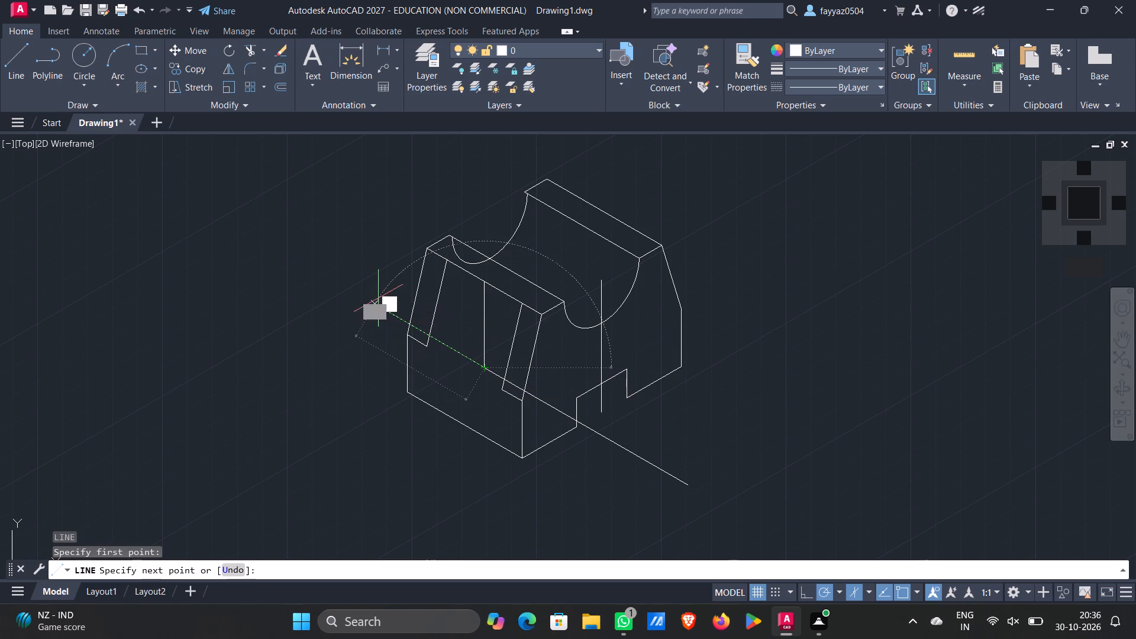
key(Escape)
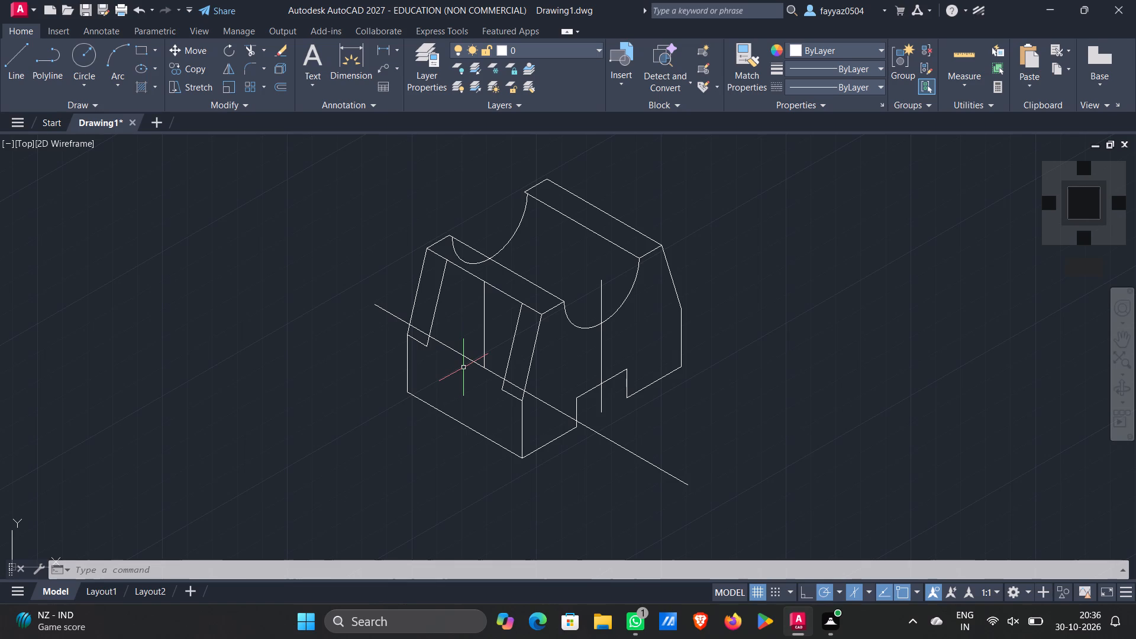
Draw the recess's bottom outline from the back inner sloped line's lower end: 5 units down, 30 units at 330°, up to the front inner sloped line.
key(l)
key(Return)
click(428, 347)
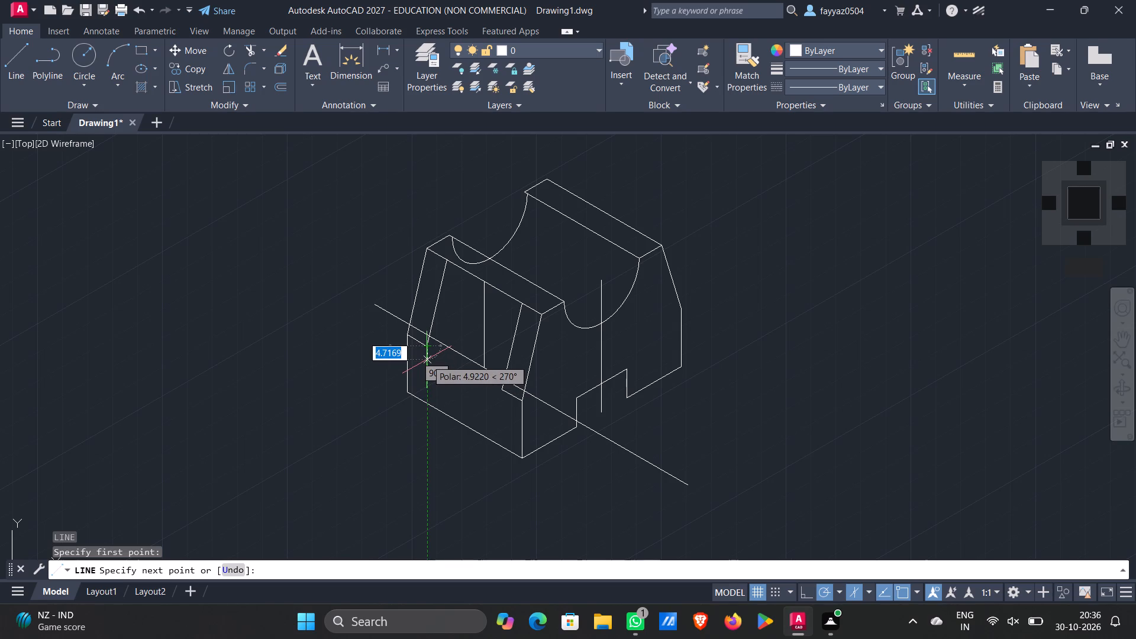
key(5)
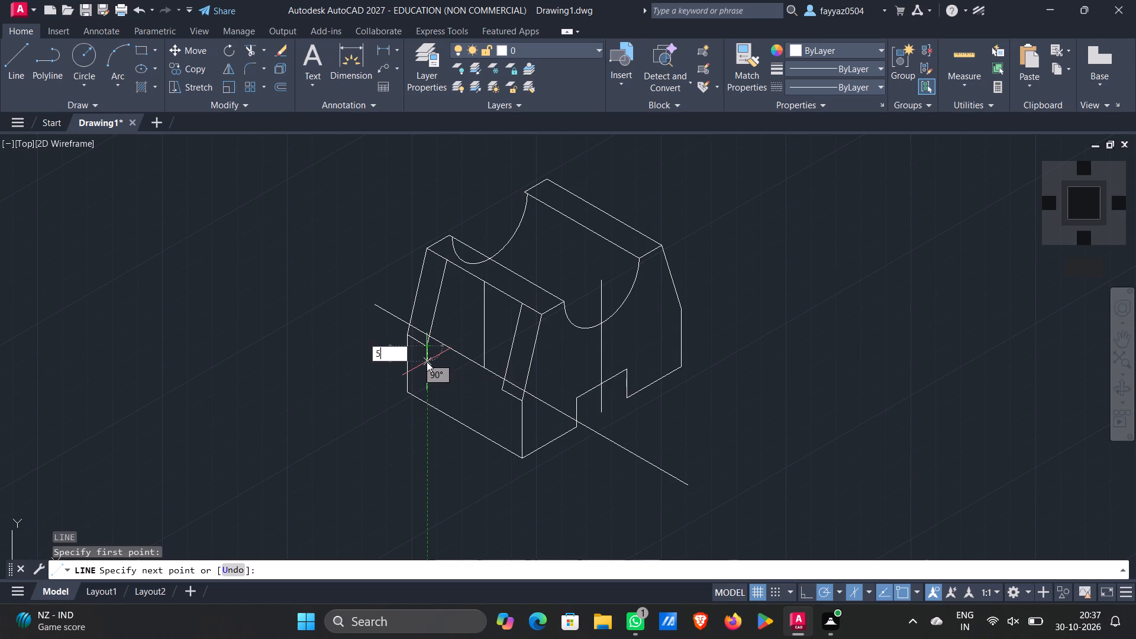
key(Return)
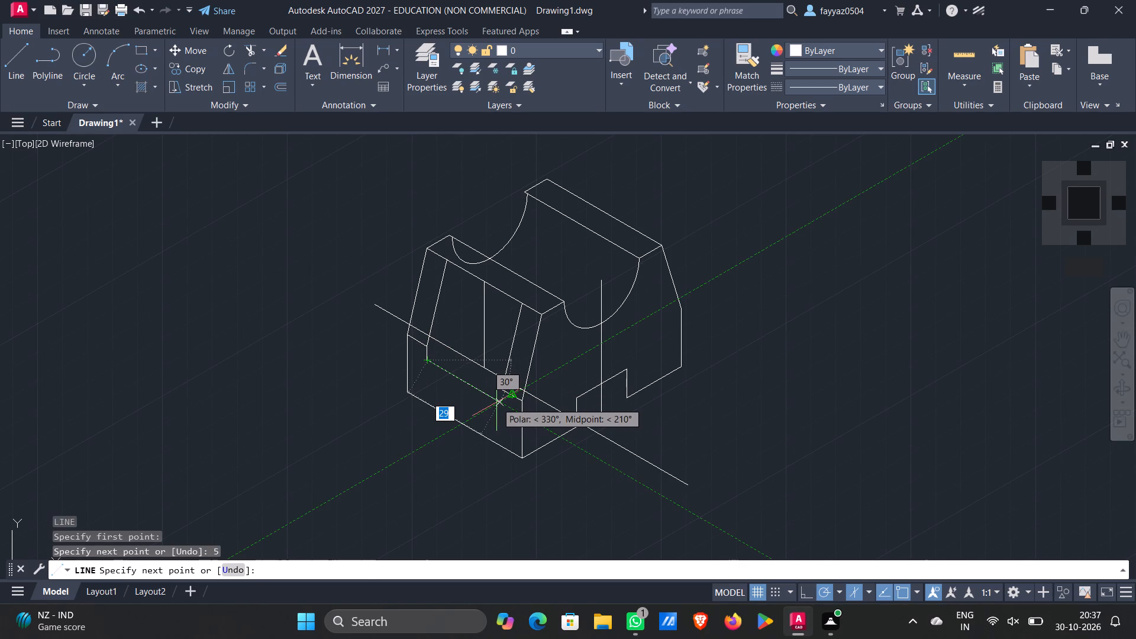
key(3)
key(0)
key(Return)
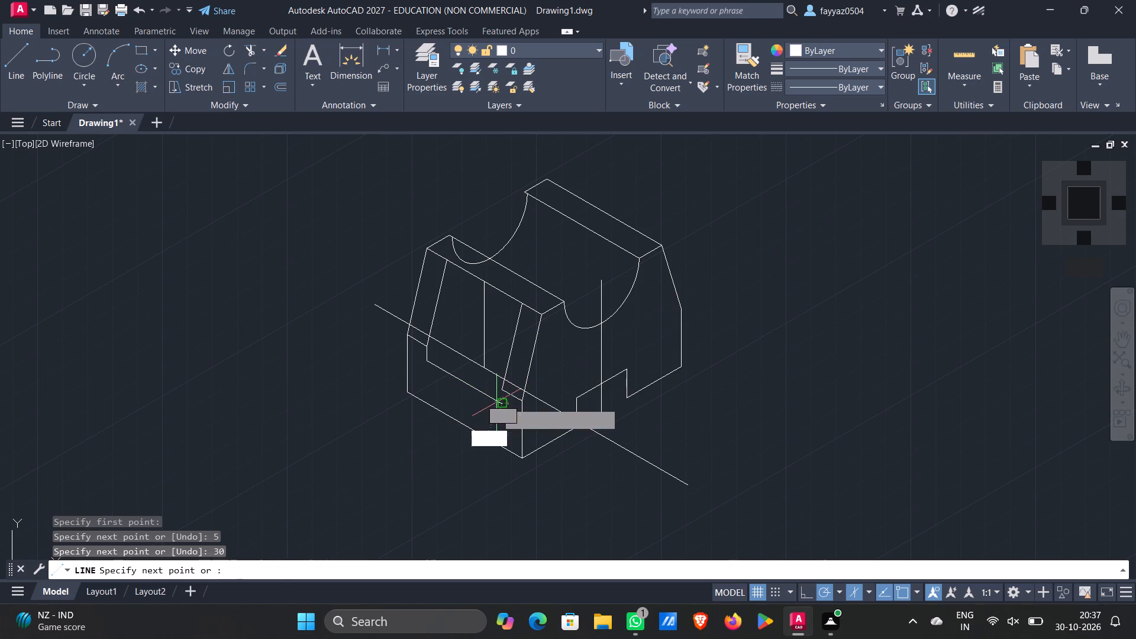
click(502, 389)
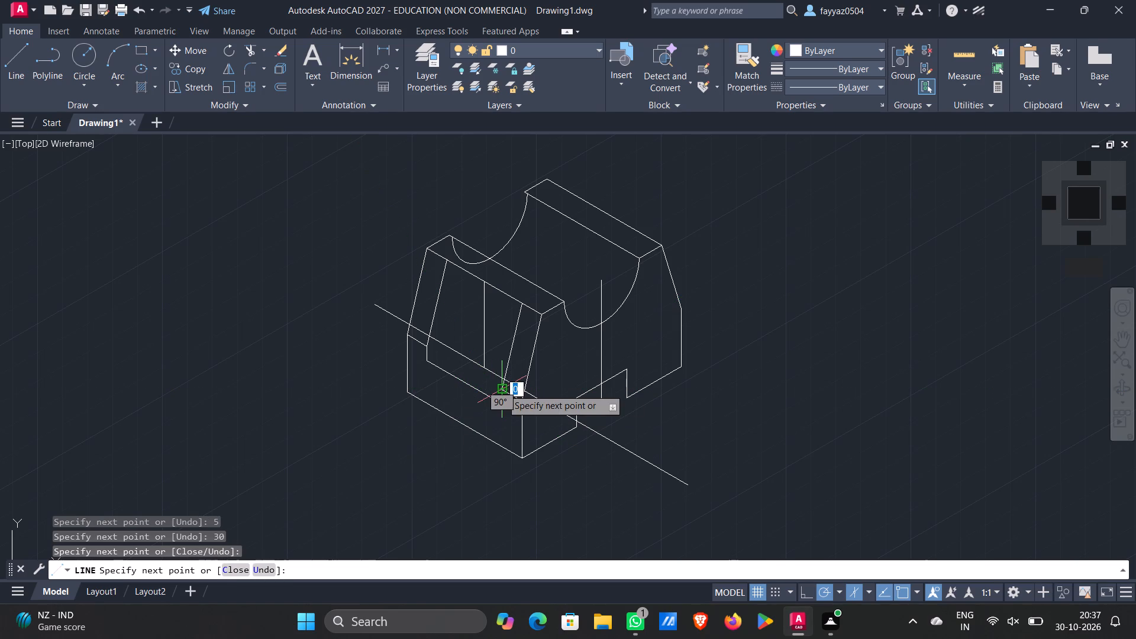
key(Escape)
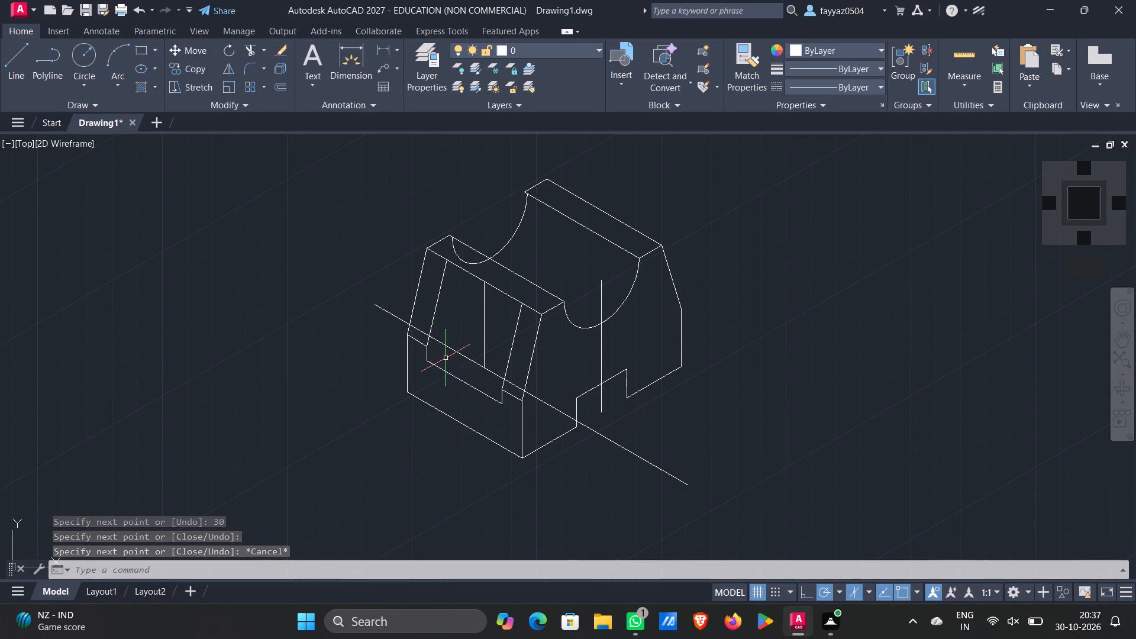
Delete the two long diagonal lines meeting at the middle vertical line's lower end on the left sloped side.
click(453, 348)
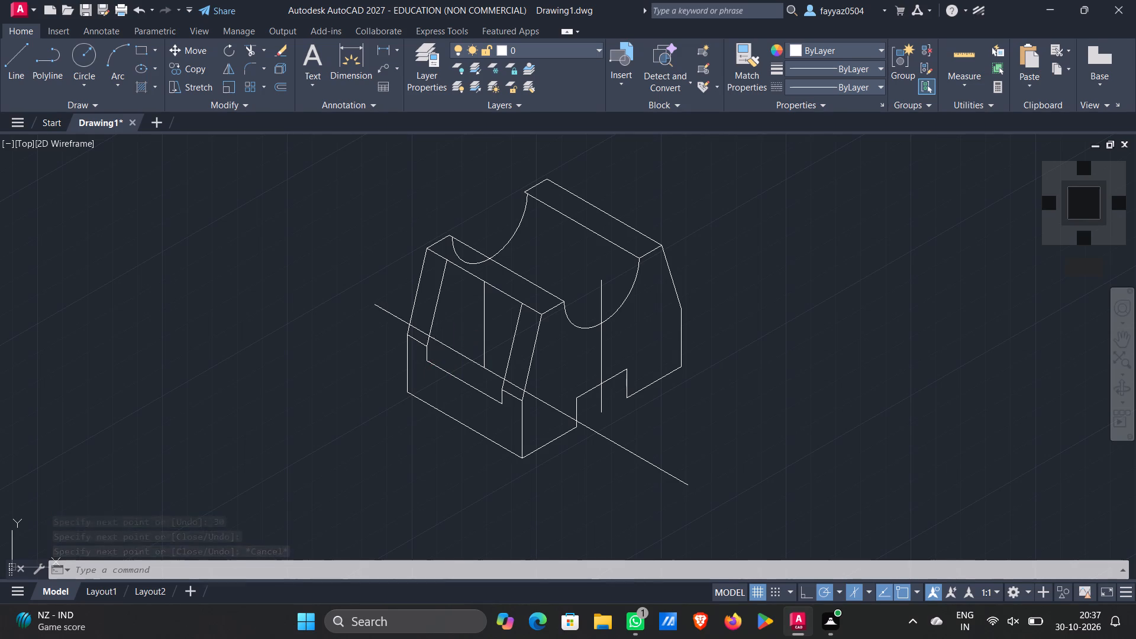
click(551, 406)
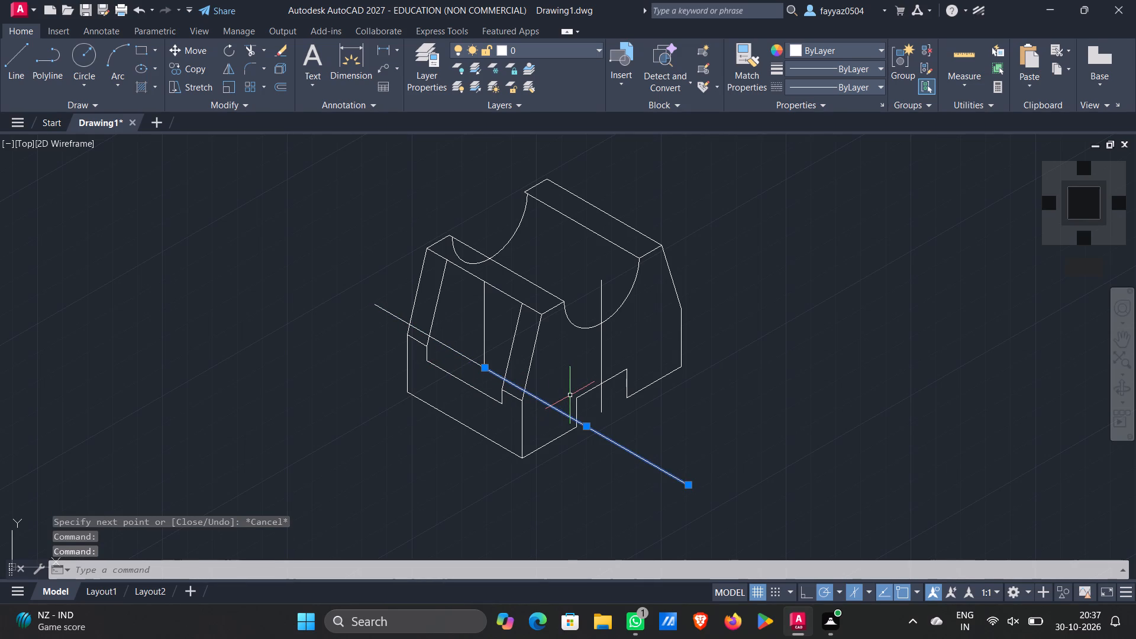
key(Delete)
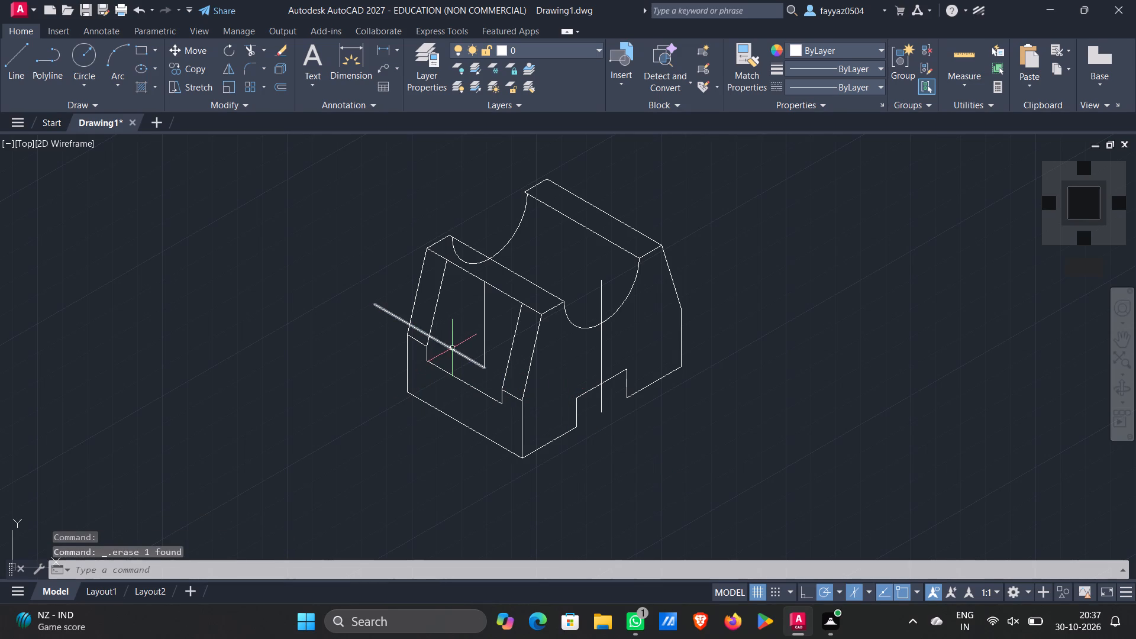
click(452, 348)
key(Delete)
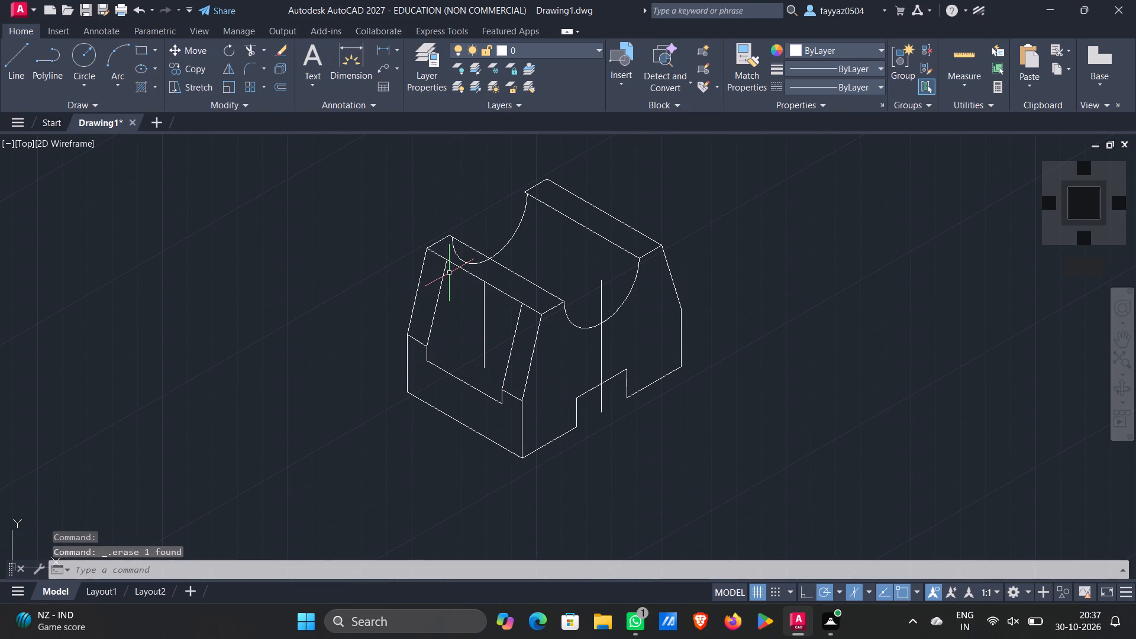
Draw a 30-unit vertical line down from the back inner sloped line's top, continuing to the recess outline's back lower corner.
key(l)
key(Return)
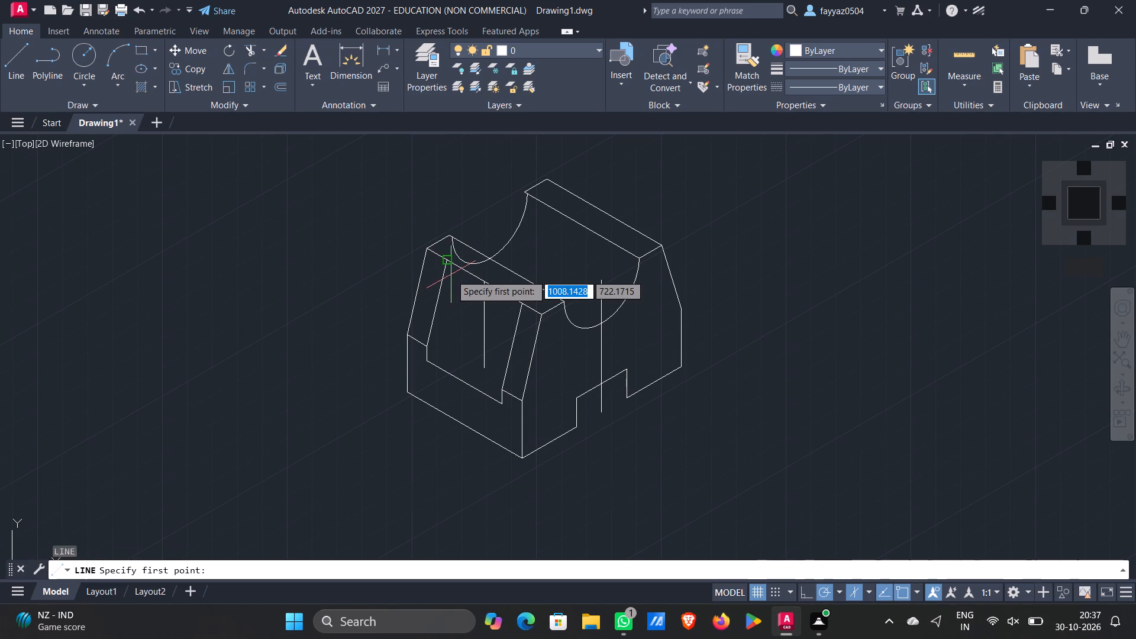
click(446, 264)
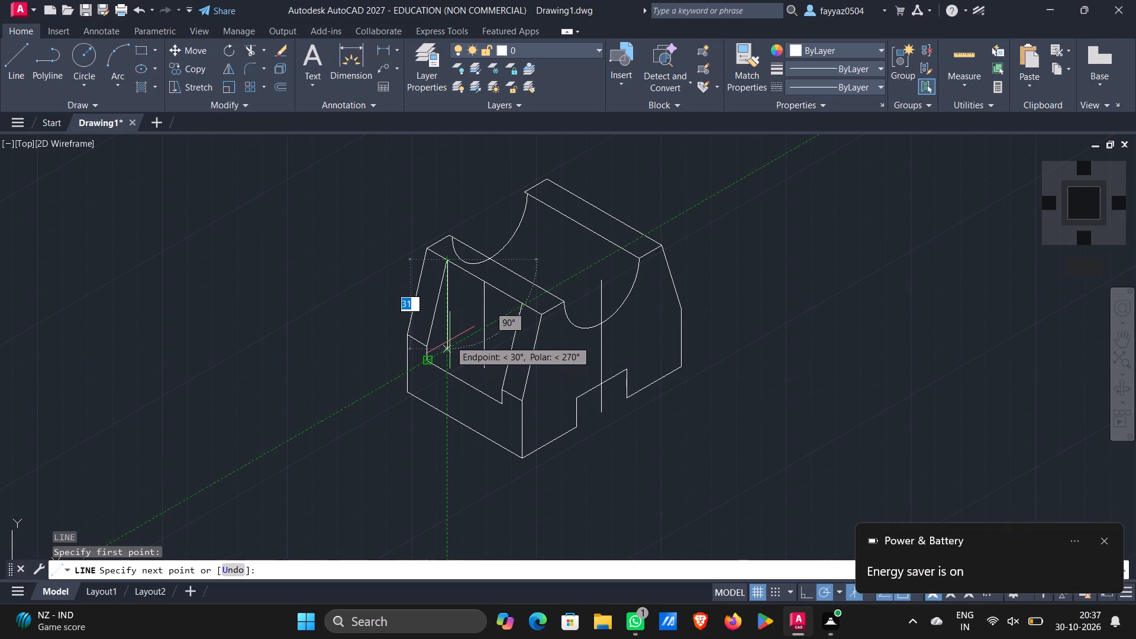
text(30)
key(Return)
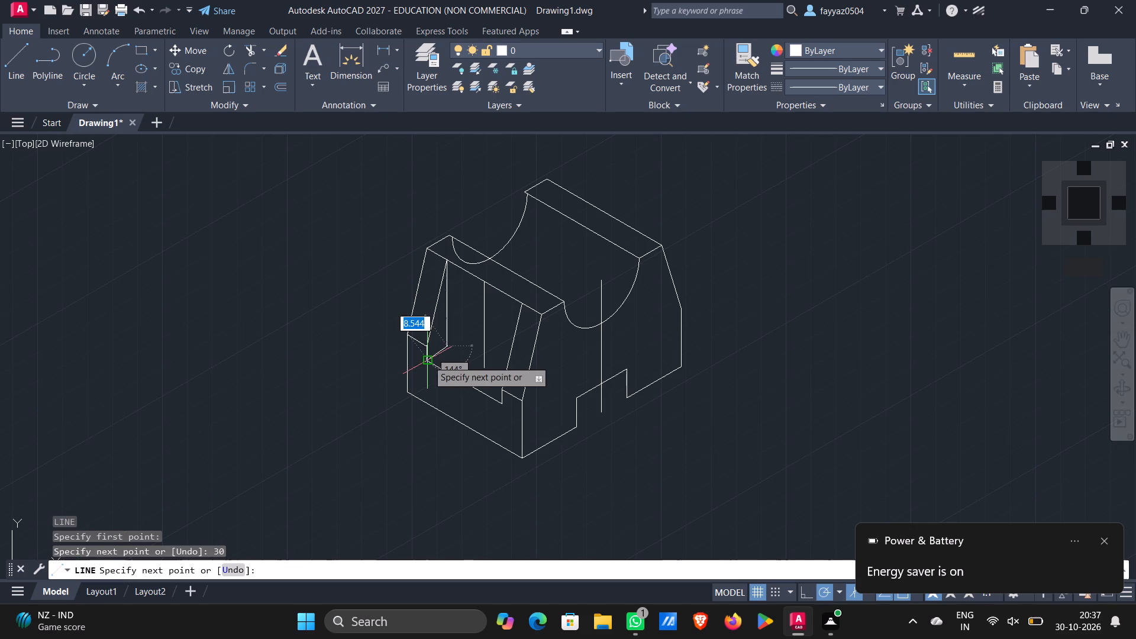
click(428, 360)
key(Escape)
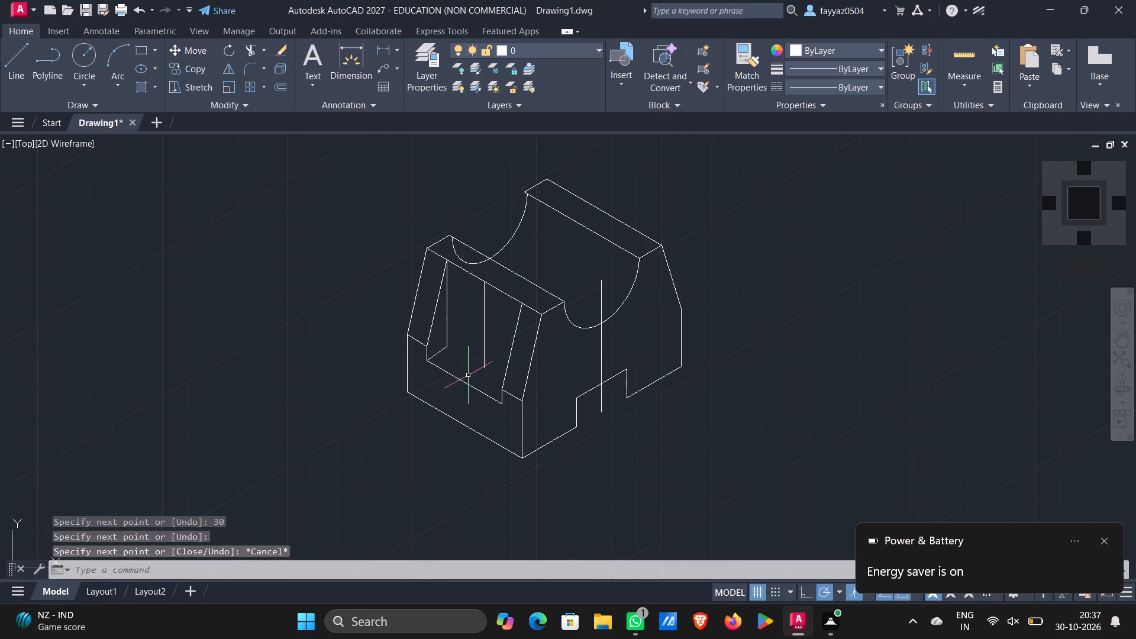
Draw a long diagonal line from the recess's back vertical line's lower end forward past the front face.
key(l)
key(Return)
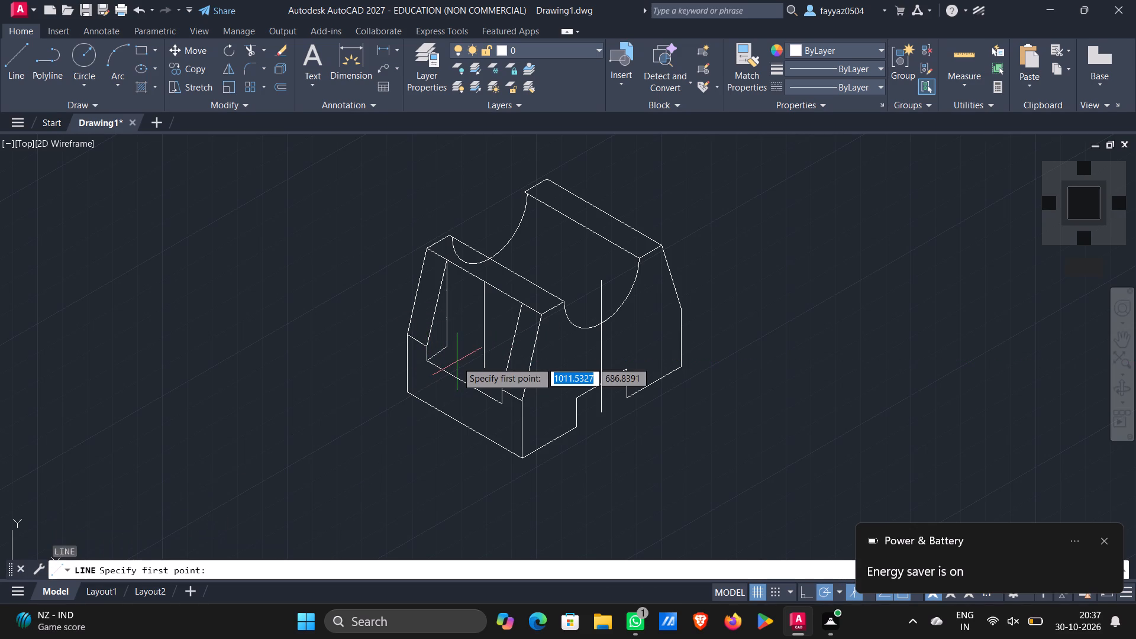
click(448, 344)
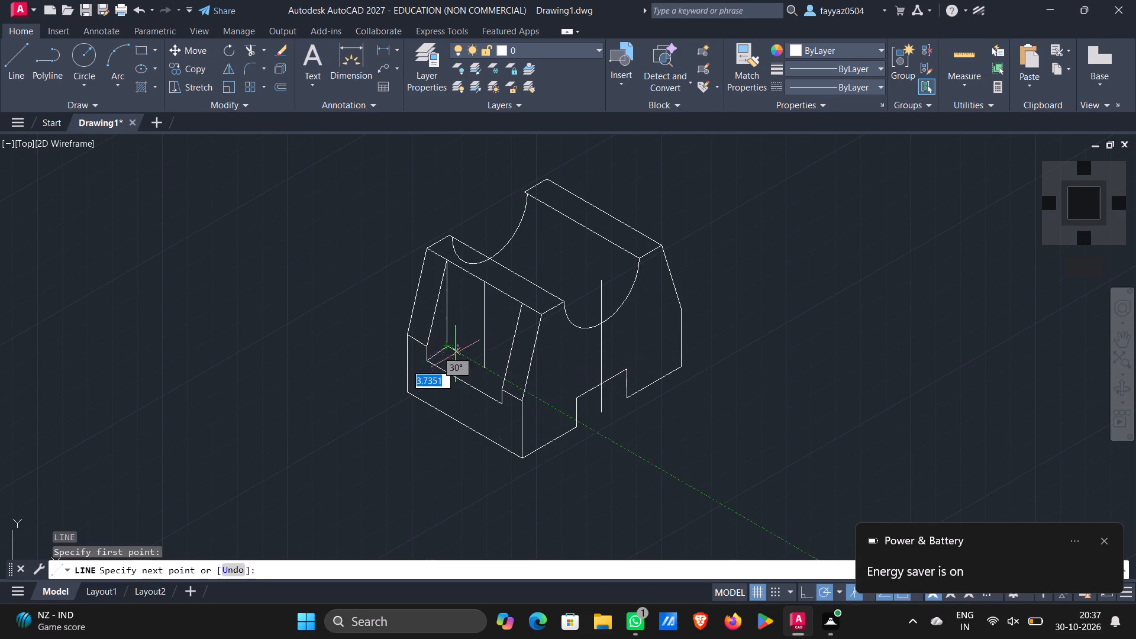
click(643, 454)
key(Escape)
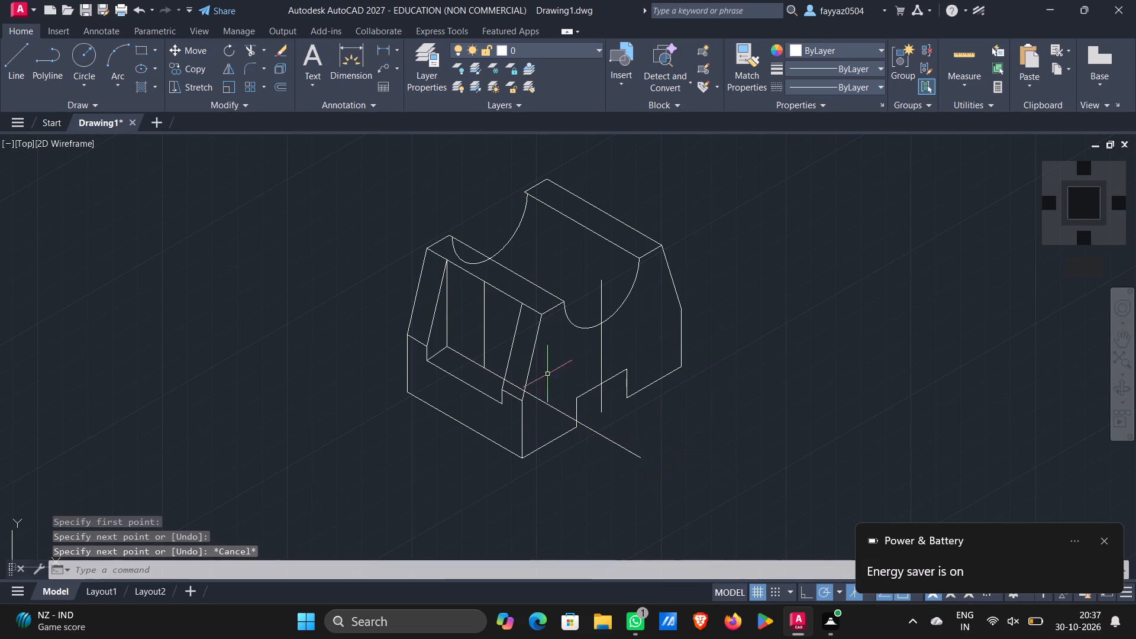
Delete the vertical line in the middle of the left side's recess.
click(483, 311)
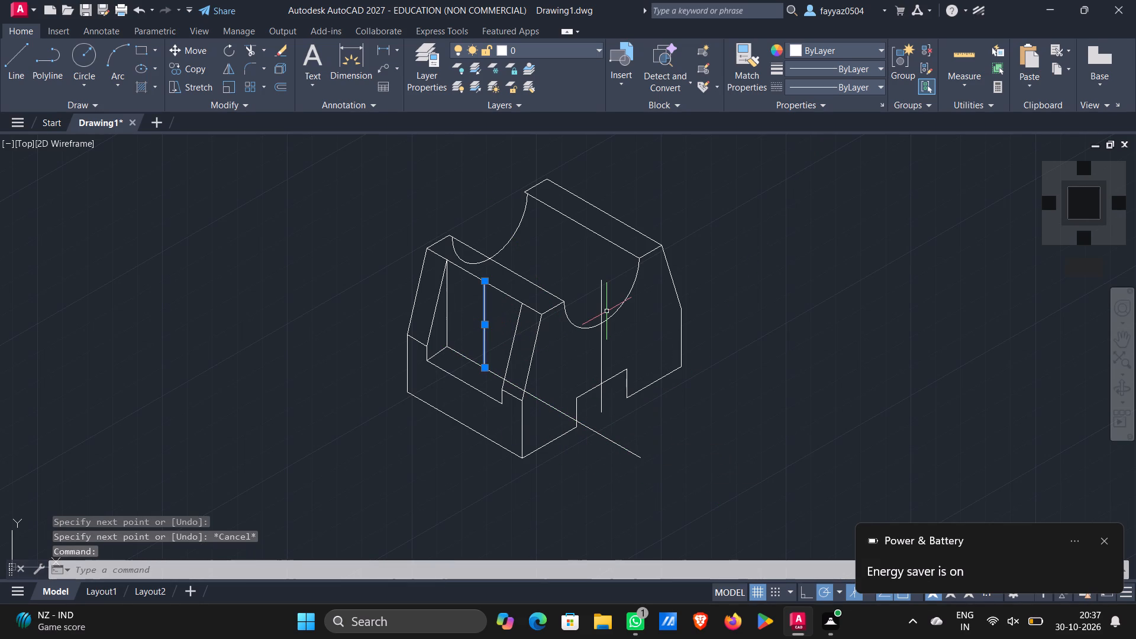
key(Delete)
Trim the recess's long diagonal line back to the front inner sloped line, removing everything beyond it.
text(tr)
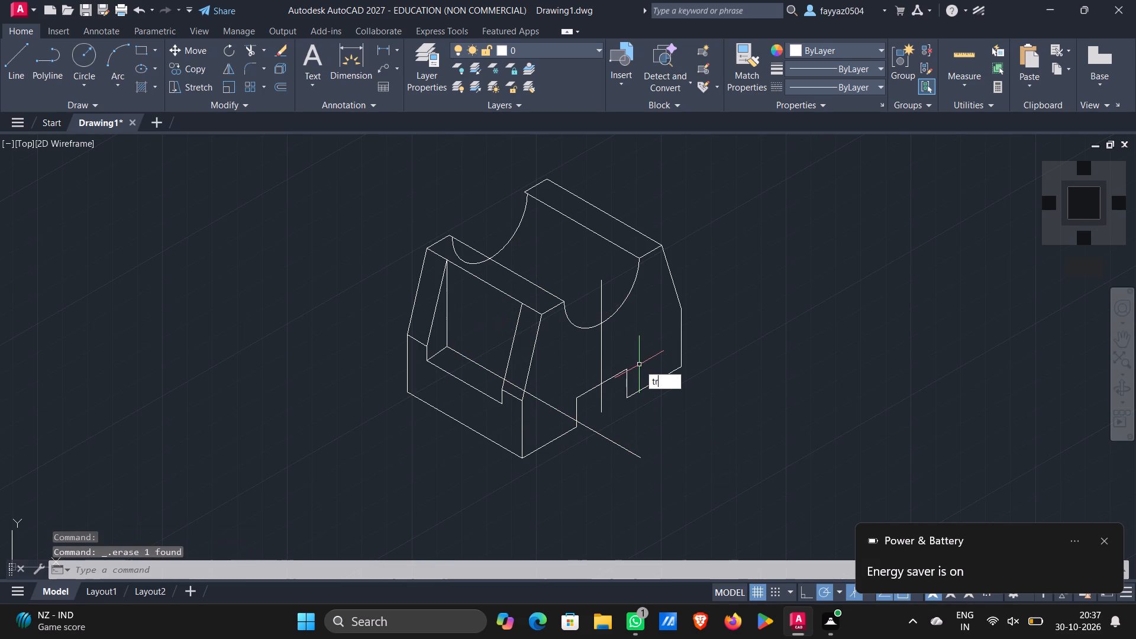
key(Return)
key(Return)
click(551, 406)
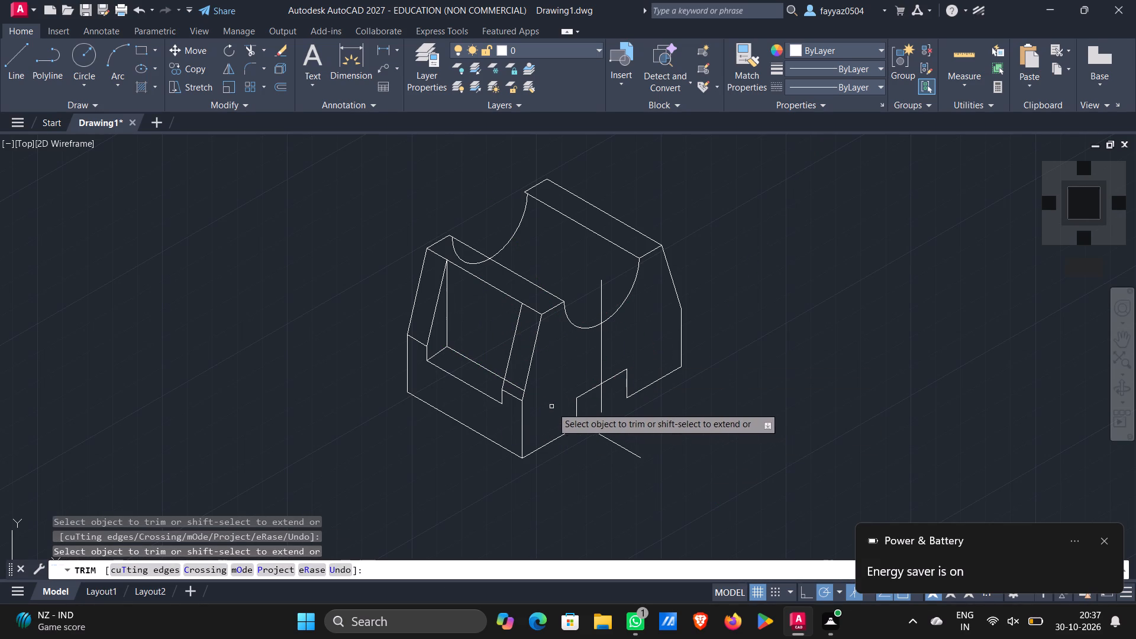
click(605, 437)
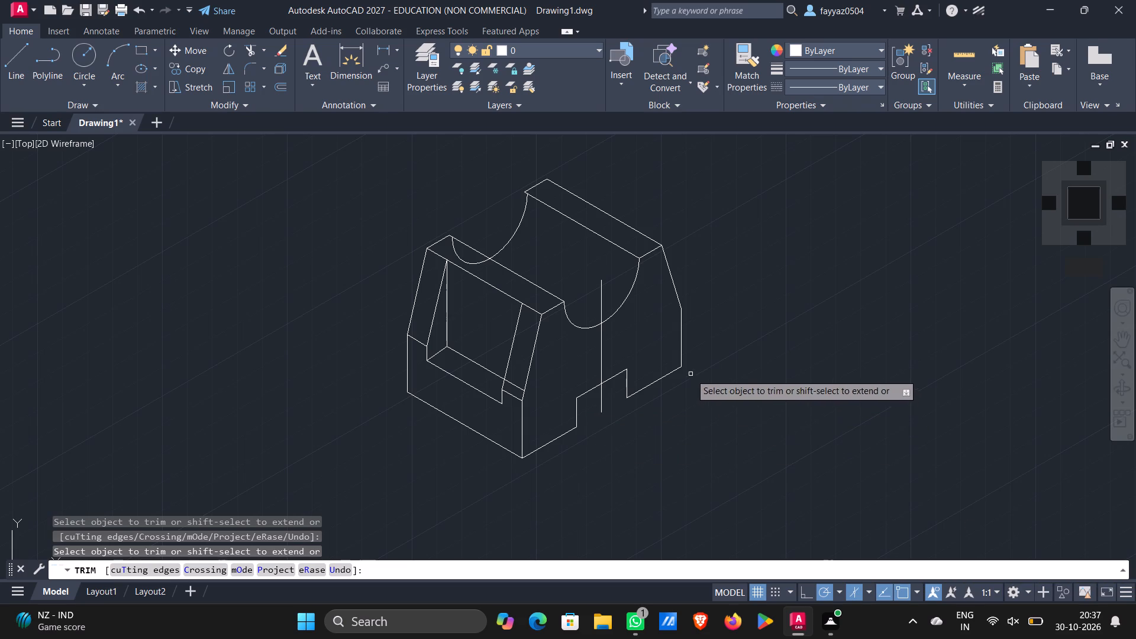
click(515, 383)
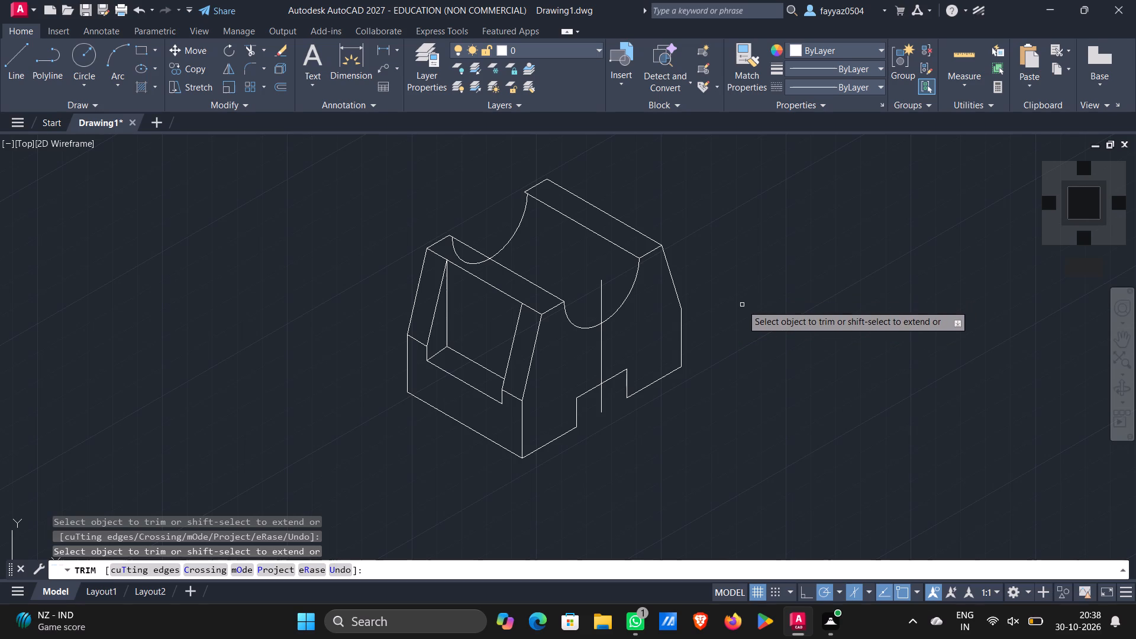
Trim away the vertical construction line crossing the front face and the back arc's portion hidden behind the near top strip.
click(601, 292)
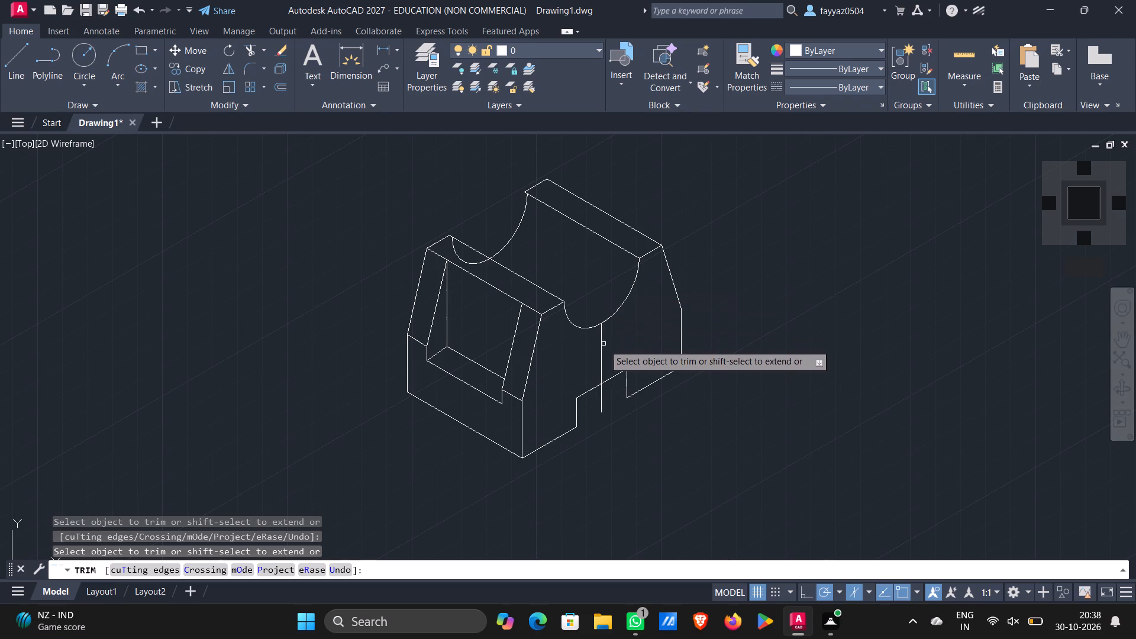
click(602, 346)
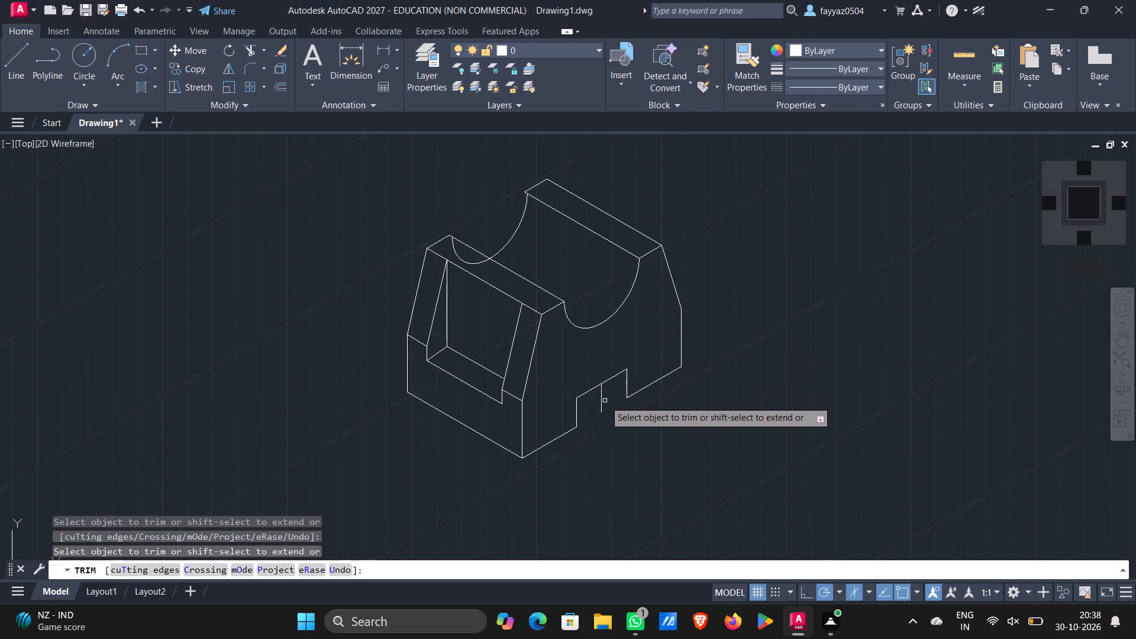
click(602, 398)
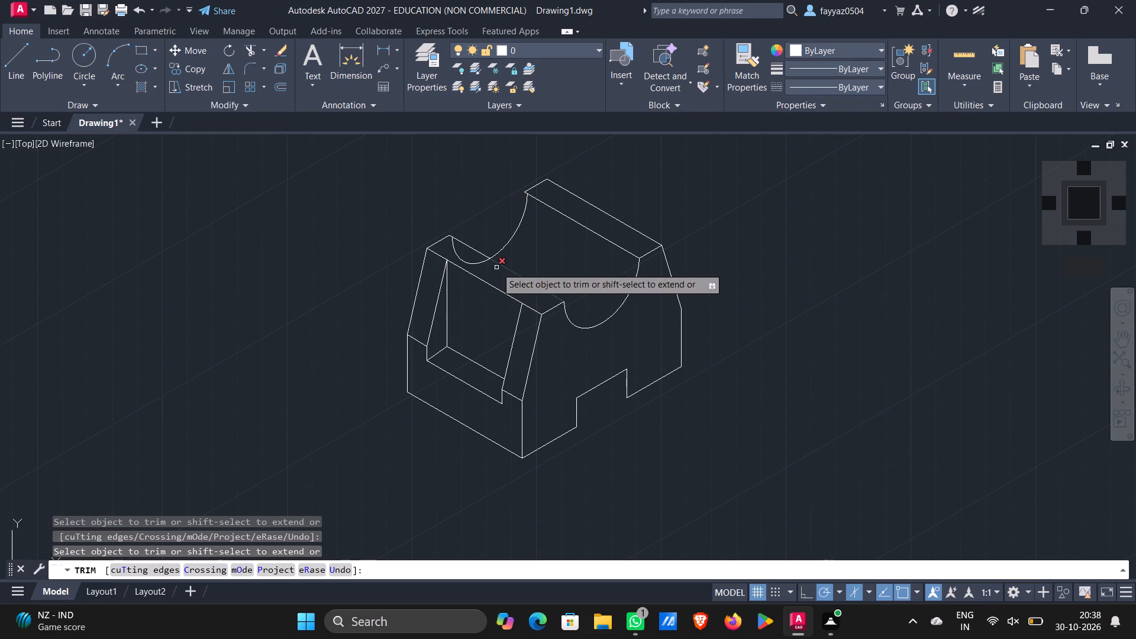
click(458, 259)
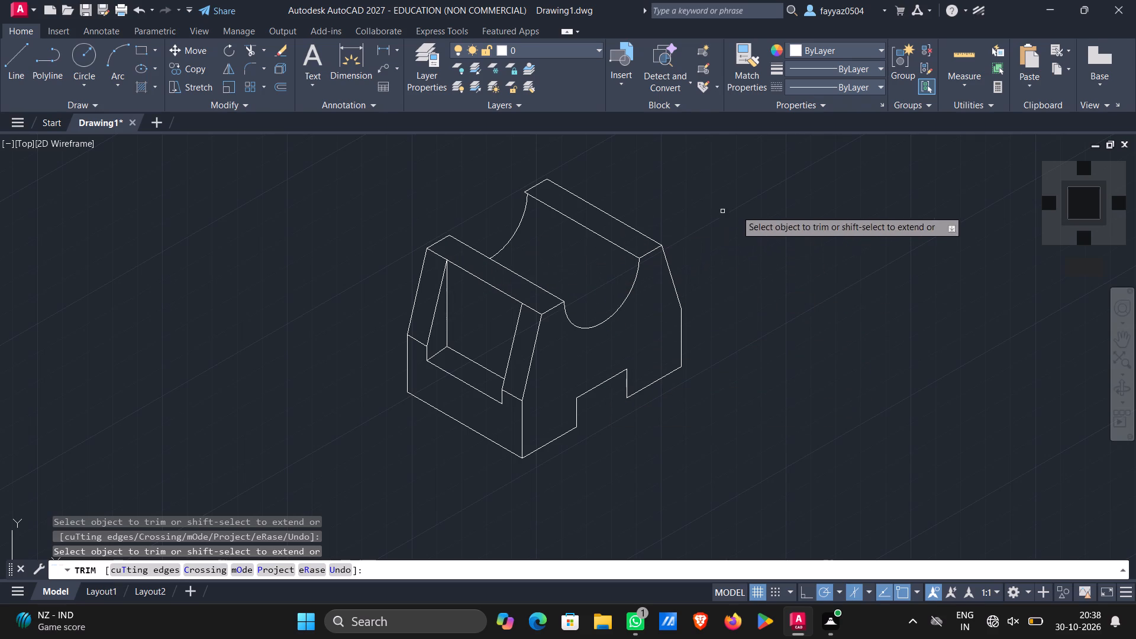
key(Escape)
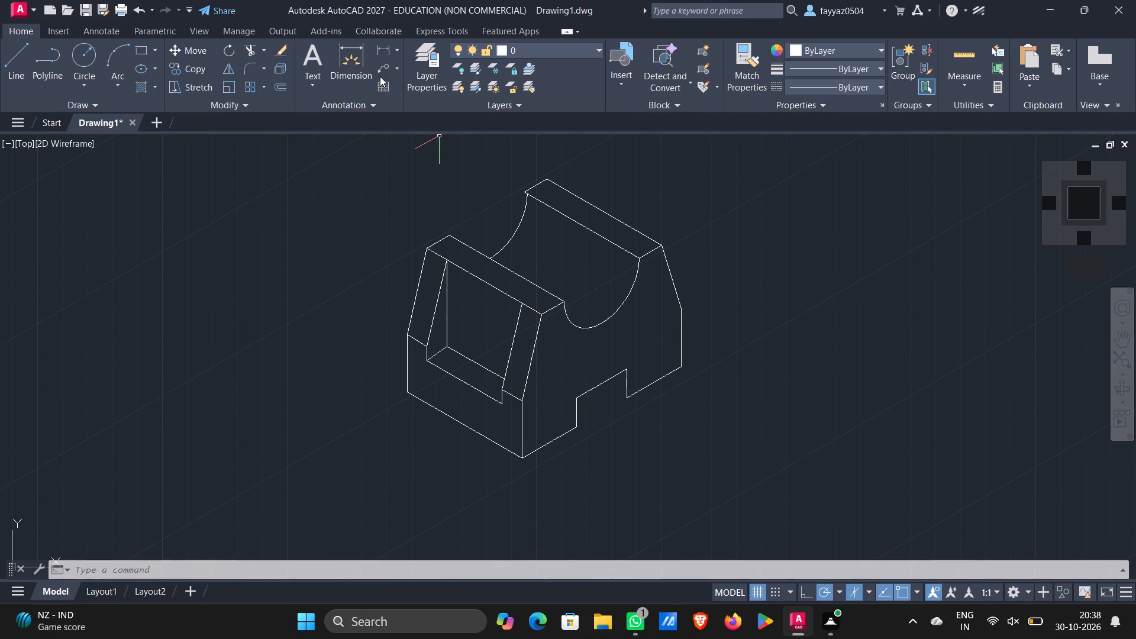
Create a new layer with the CENTER2 linetype loaded and assigned, and make it the current layer.
click(418, 82)
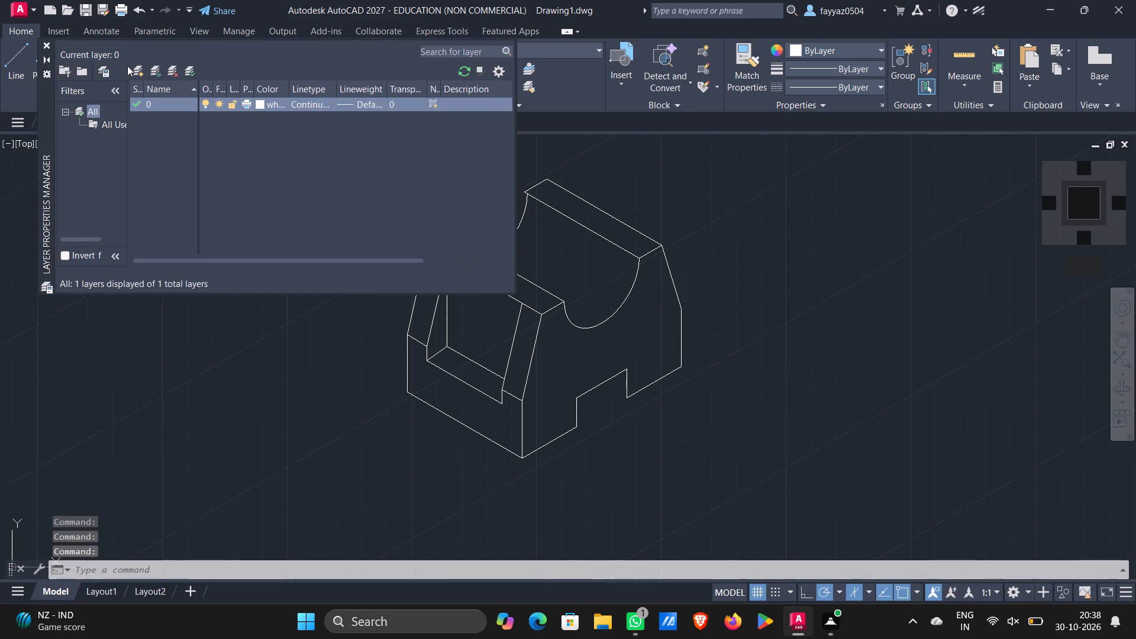
click(137, 69)
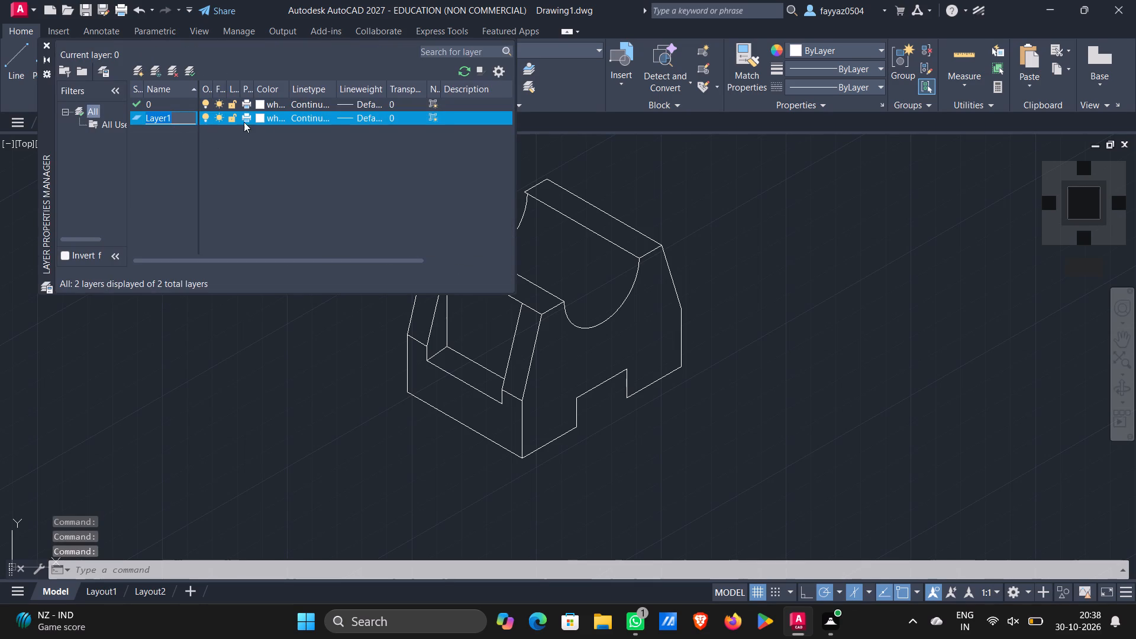
click(319, 116)
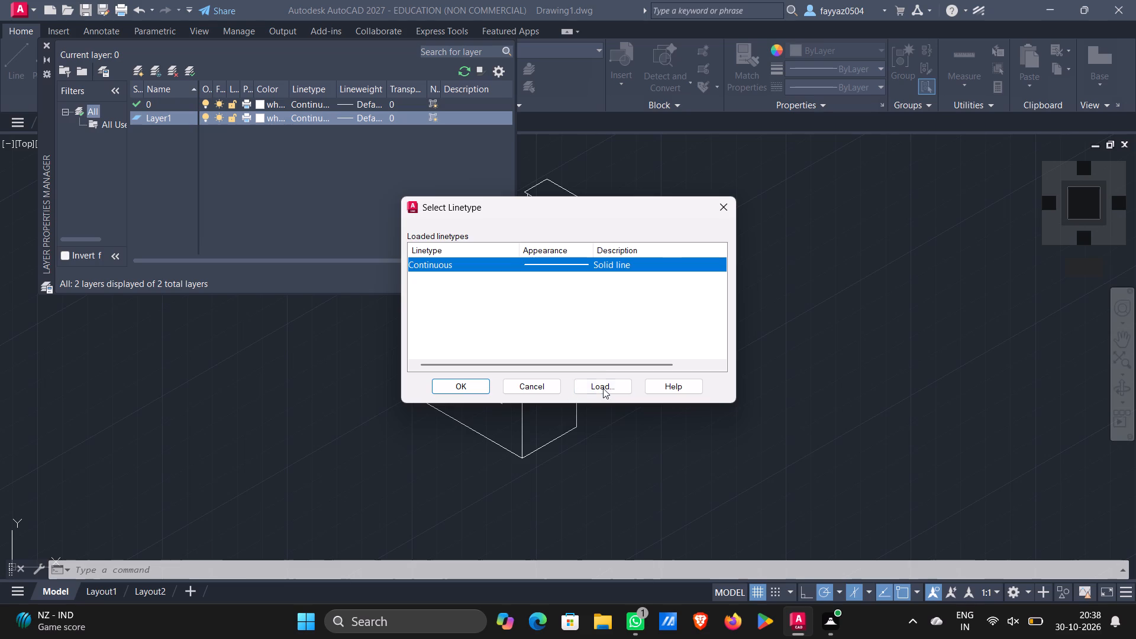
click(603, 388)
scroll(479, 334, down, 1)
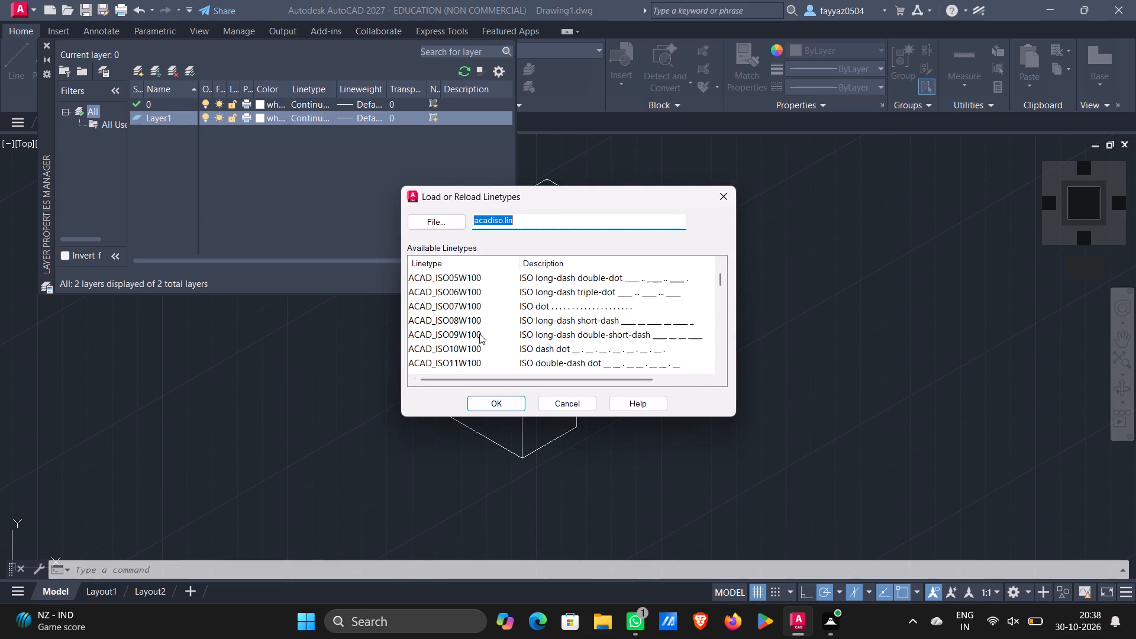
scroll(479, 334, down, 4)
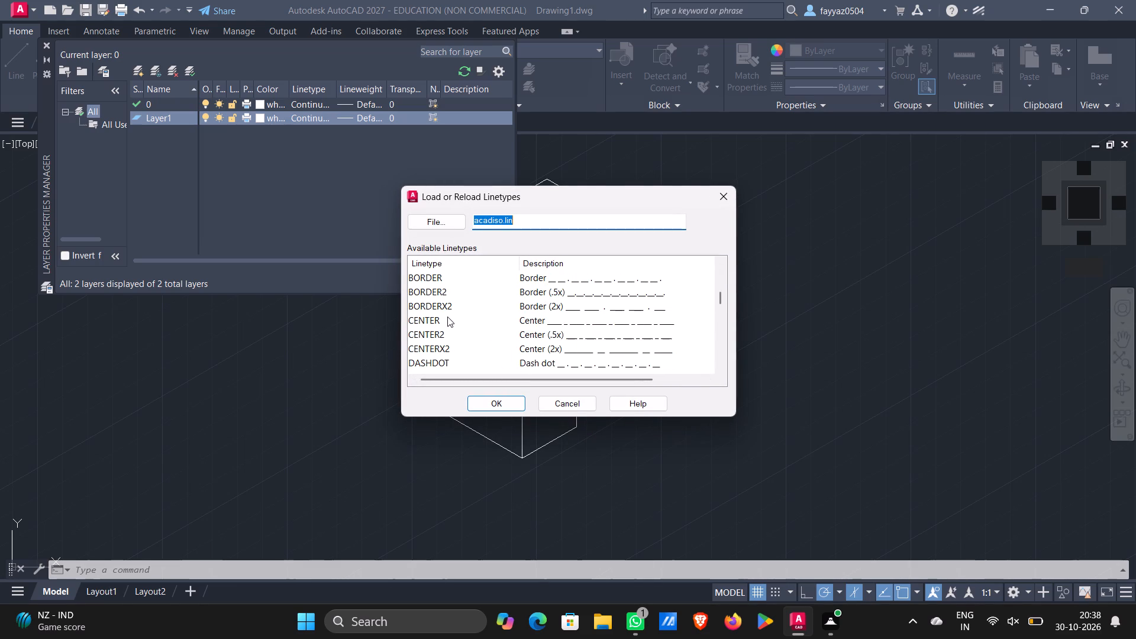
click(548, 337)
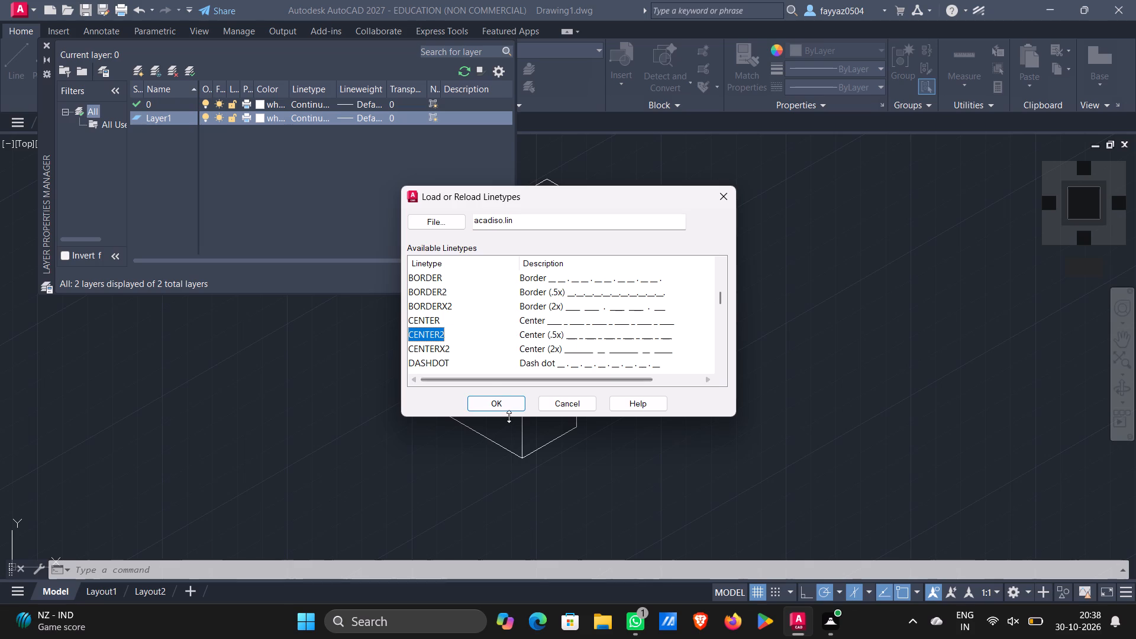
click(506, 404)
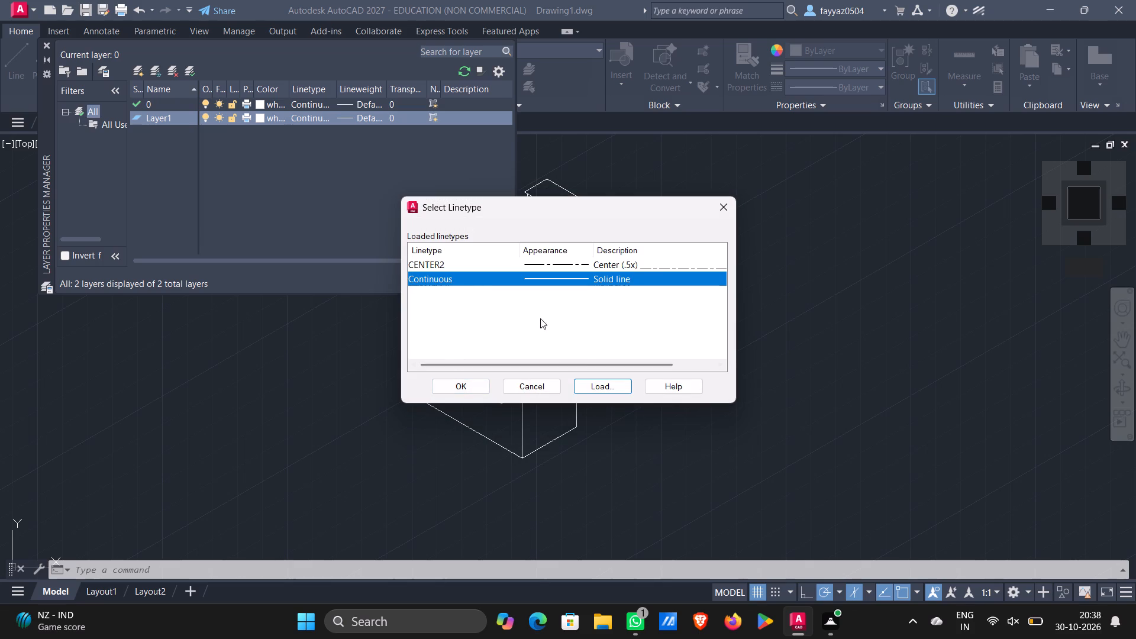
click(499, 264)
click(461, 392)
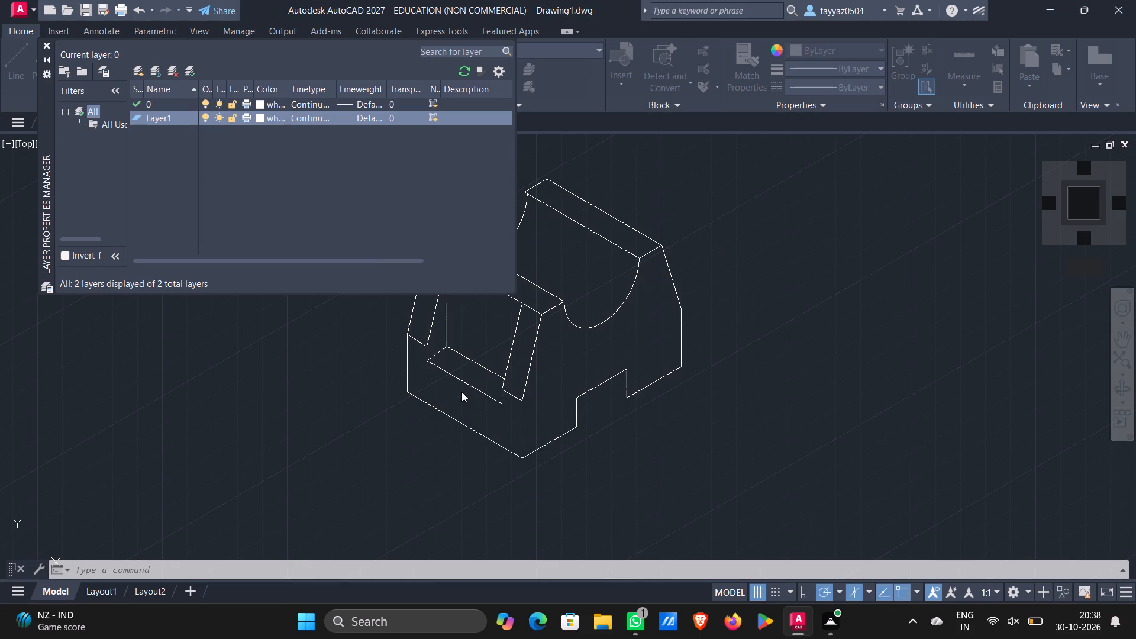
click(47, 40)
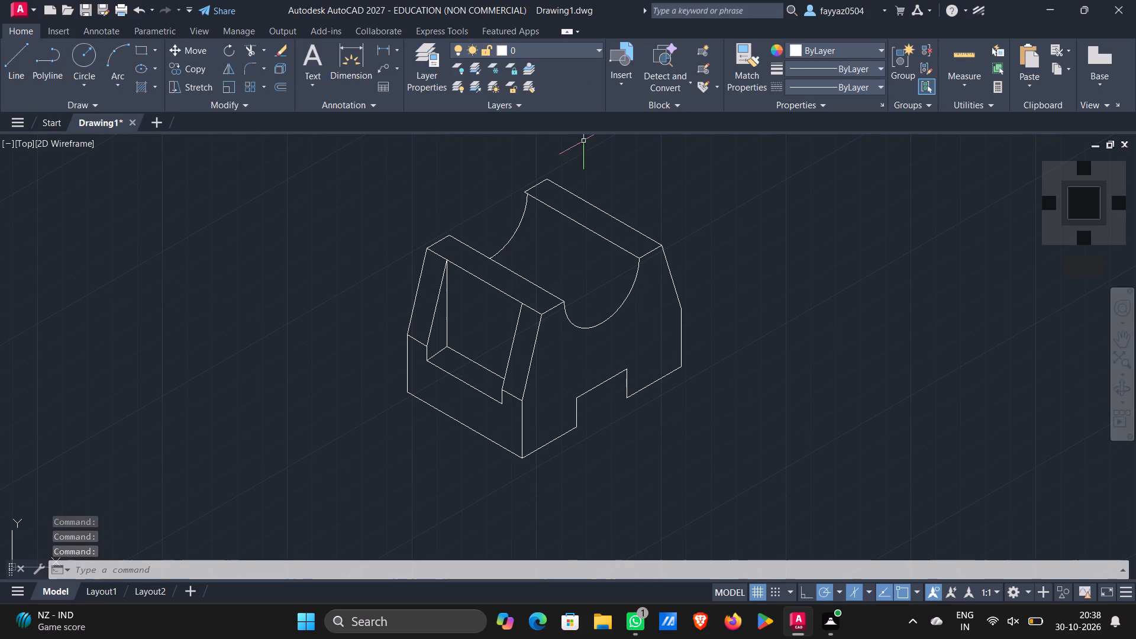
click(567, 50)
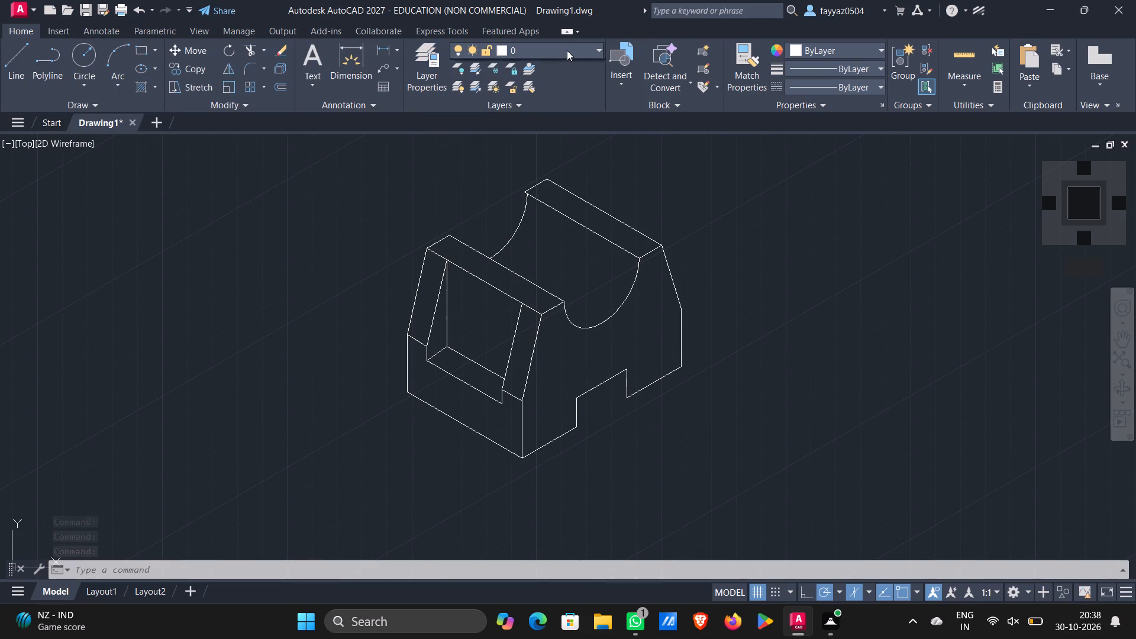
click(534, 84)
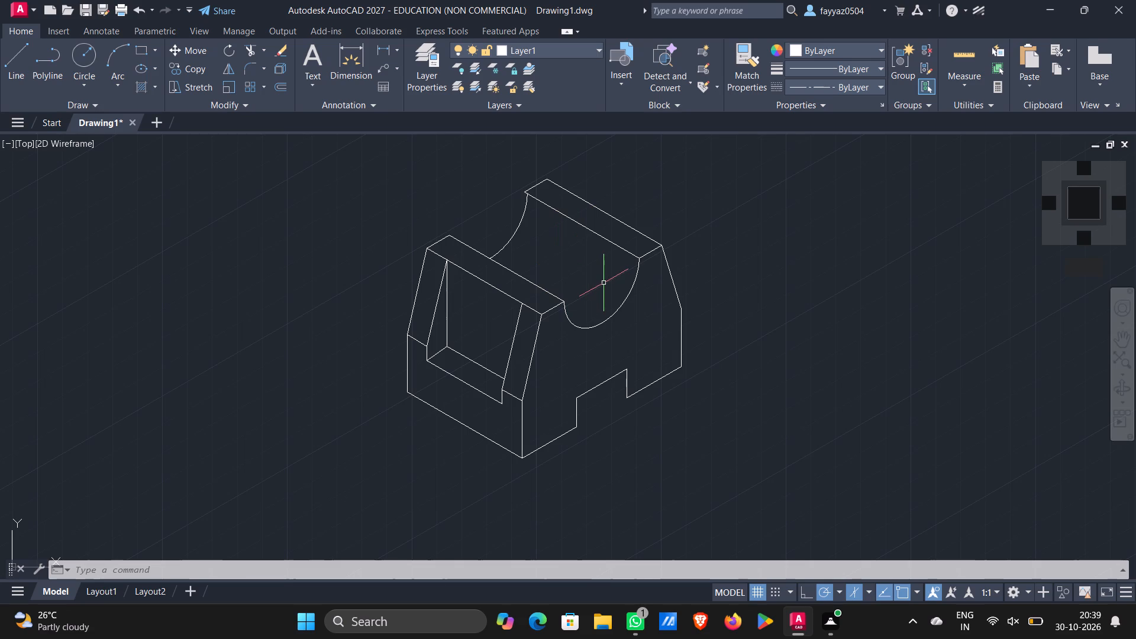
Draw a centre line about 45 units long at 150° from the front cutout arc's centre to the back arc's centre.
key(l)
key(Return)
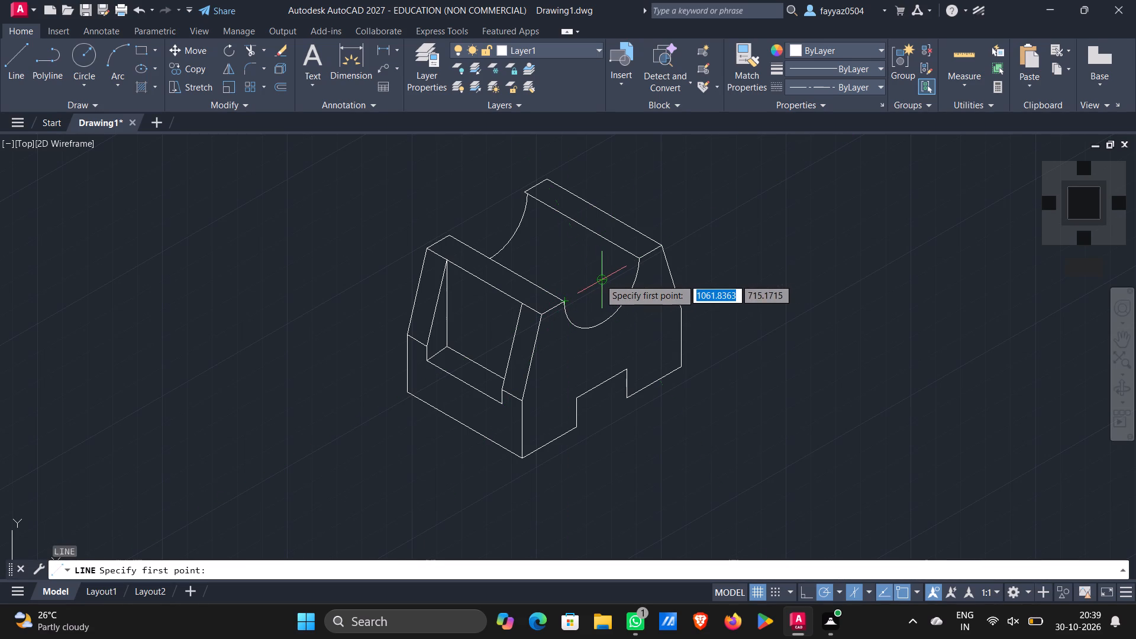
click(602, 278)
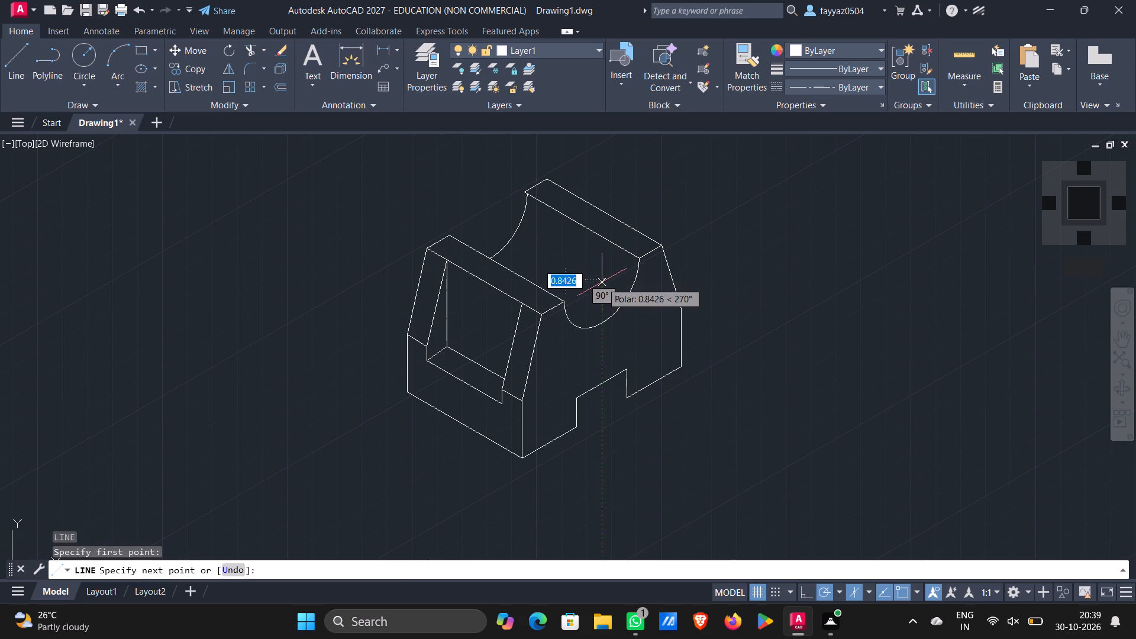
click(488, 212)
key(Escape)
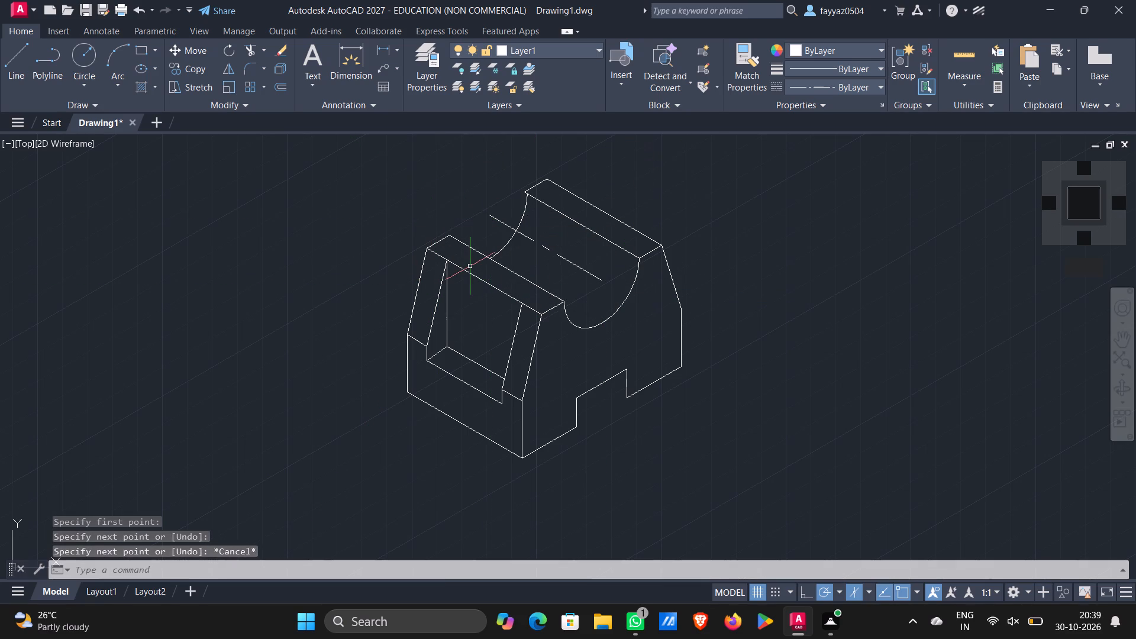
Draw a centre line across the front cutout's opening, joining the inner front corners of the two top strips.
key(l)
key(Return)
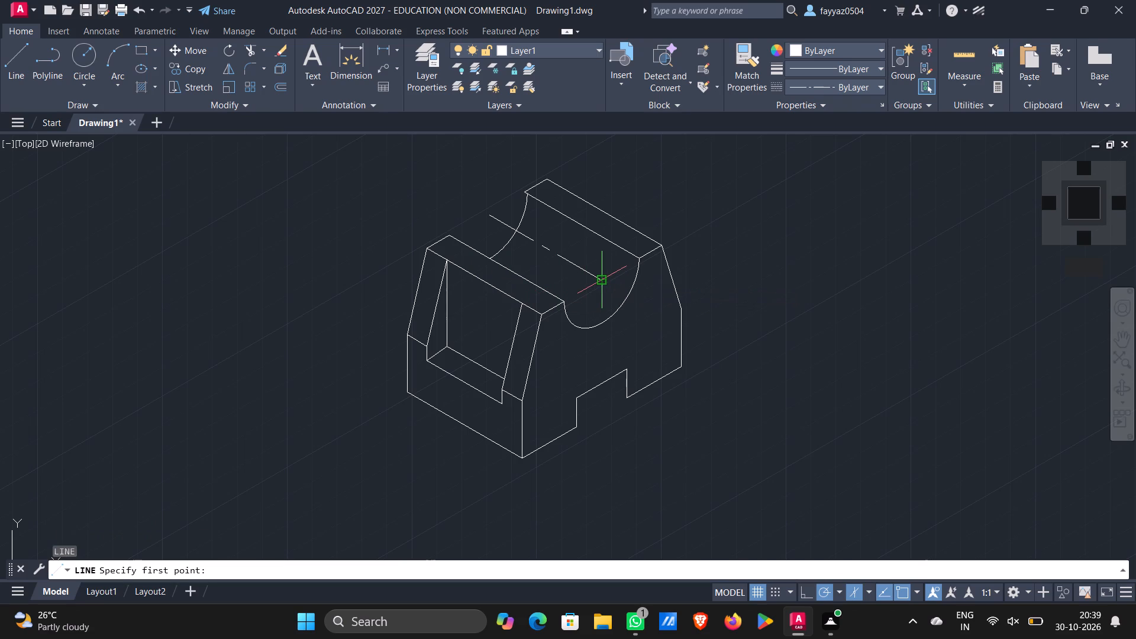
click(564, 305)
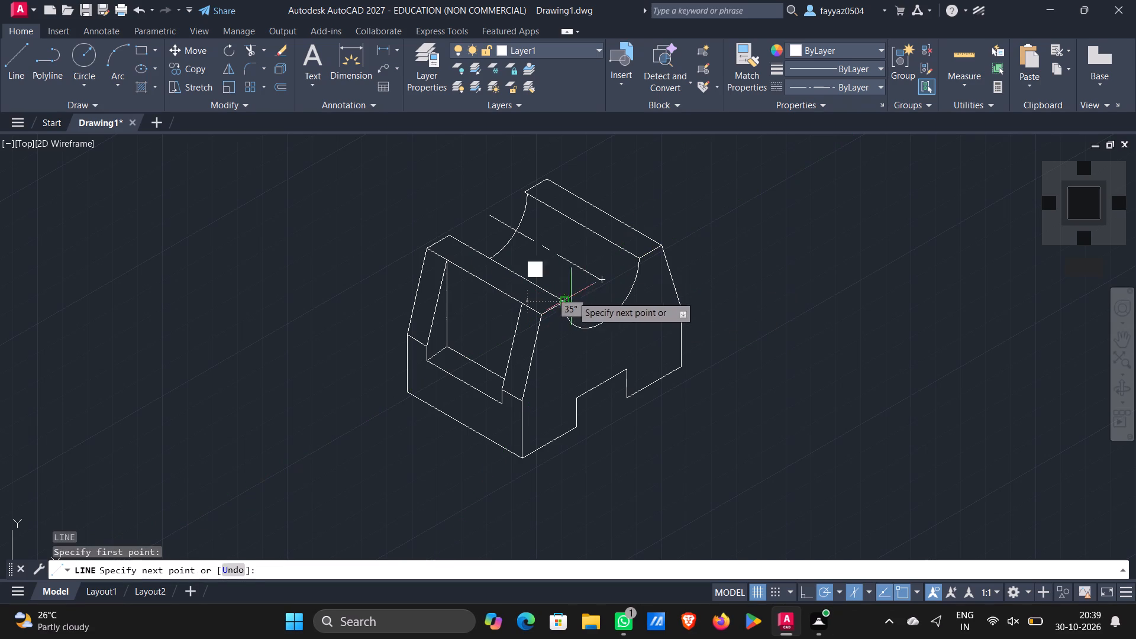
click(641, 259)
key(Escape)
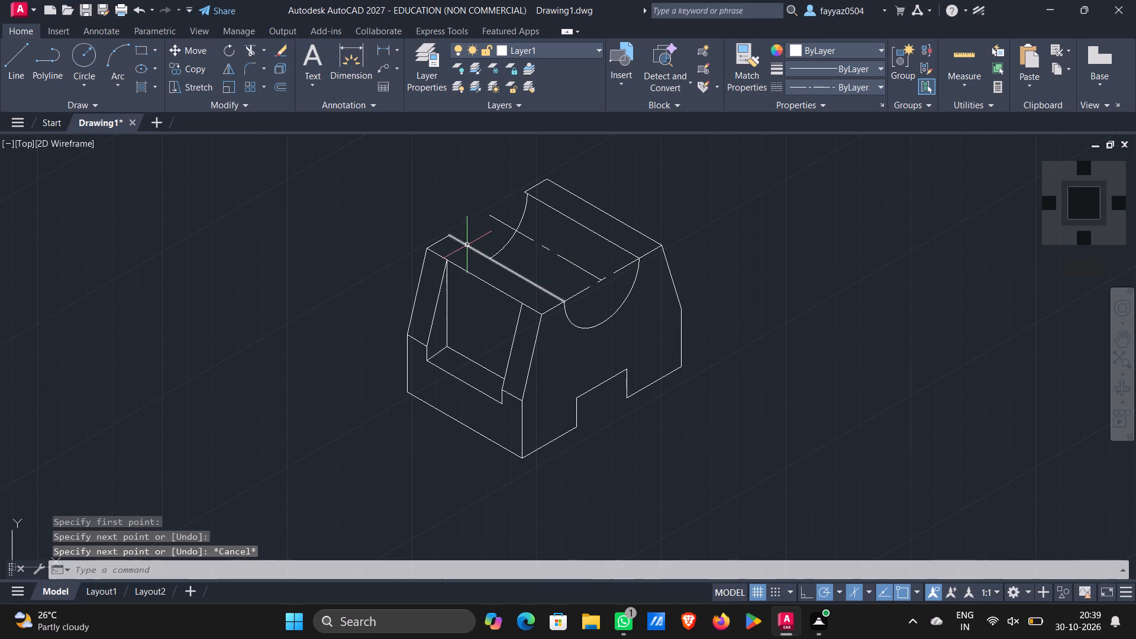
Draw a centre line about 31 units long across the back cutout's opening, joining the top strips' inner back corners.
key(l)
key(Return)
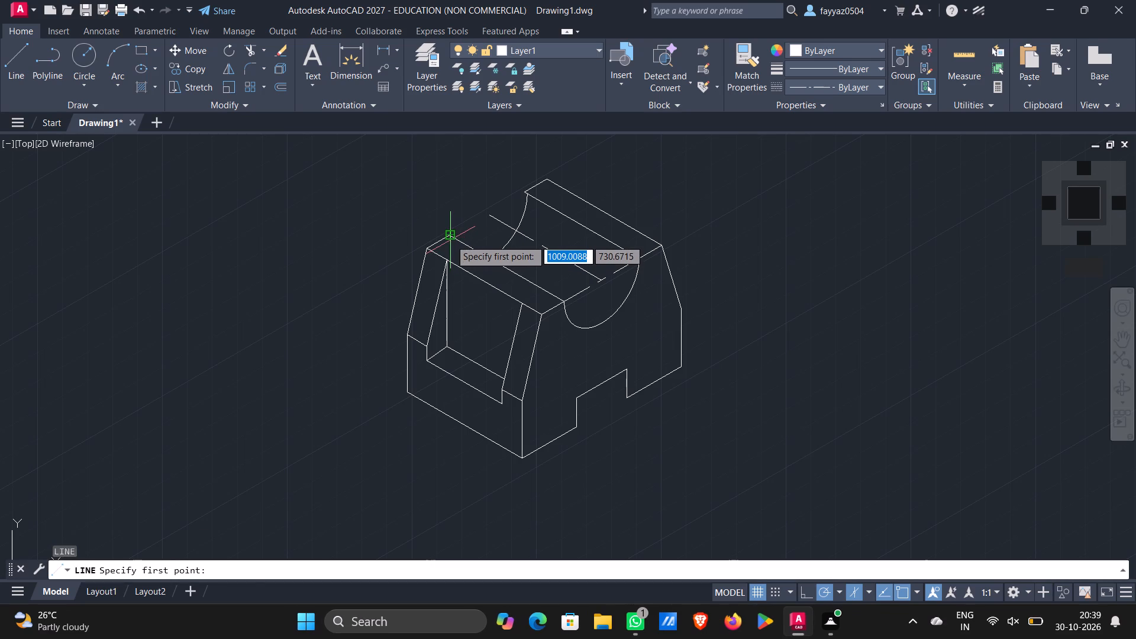
click(450, 236)
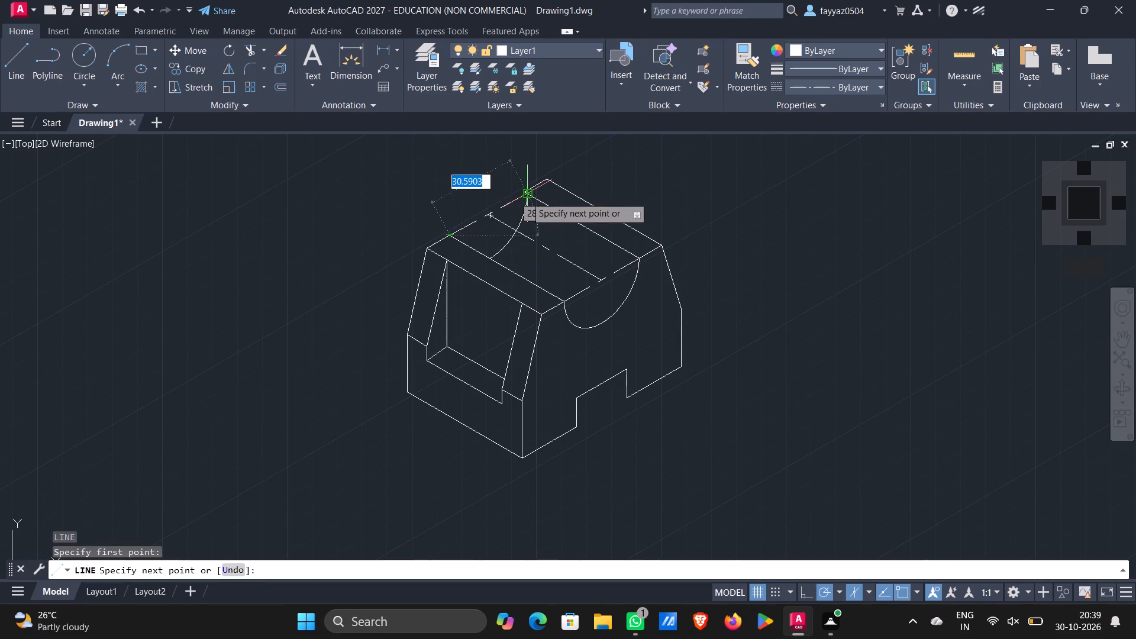
click(526, 196)
key(Escape)
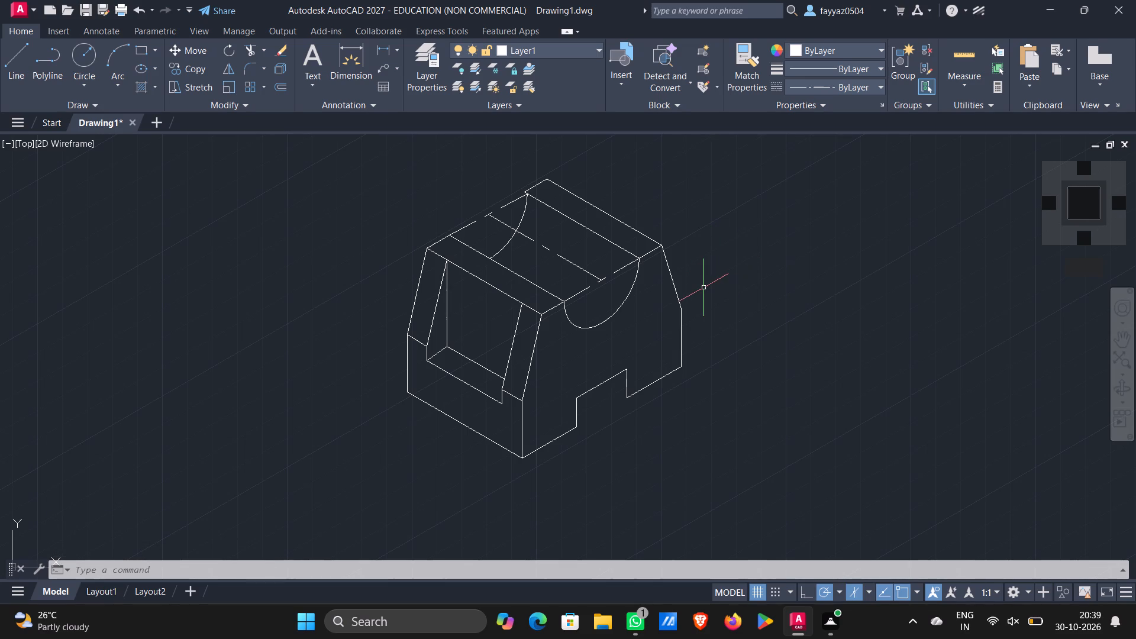
Draw a 15-unit vertical centre line from the front cutout's centre down to its arc.
key(l)
key(Return)
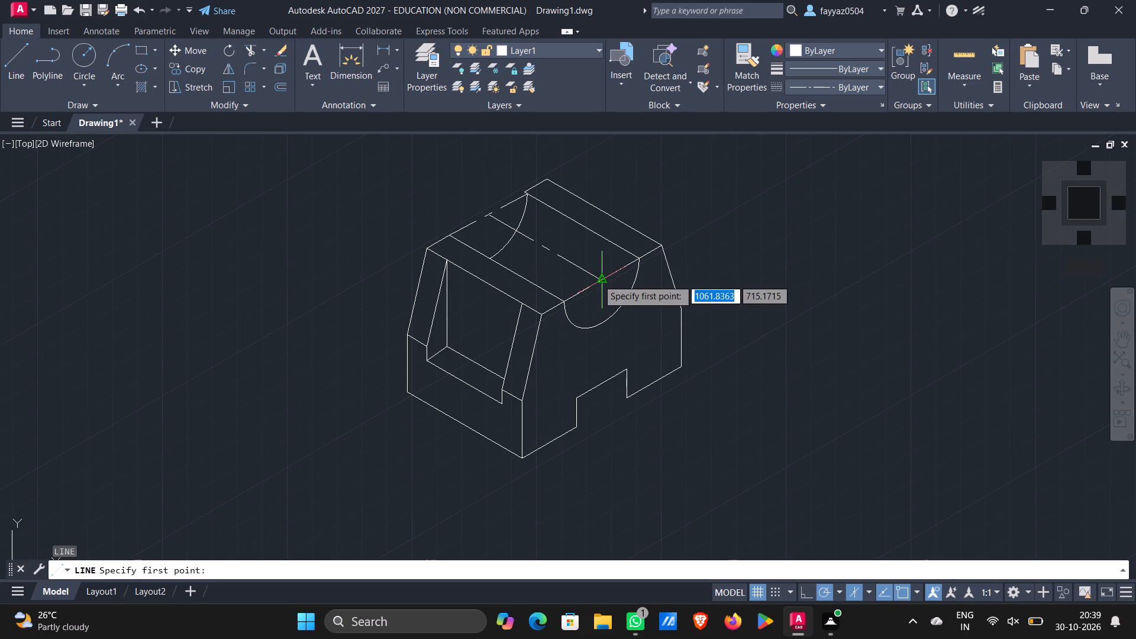
click(598, 279)
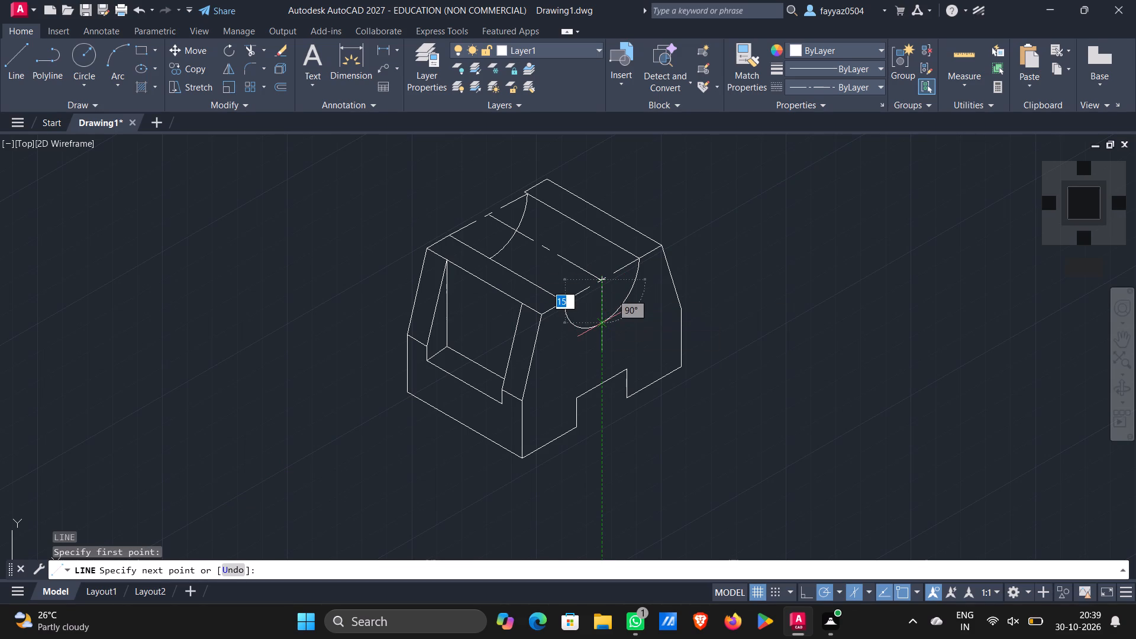
click(601, 322)
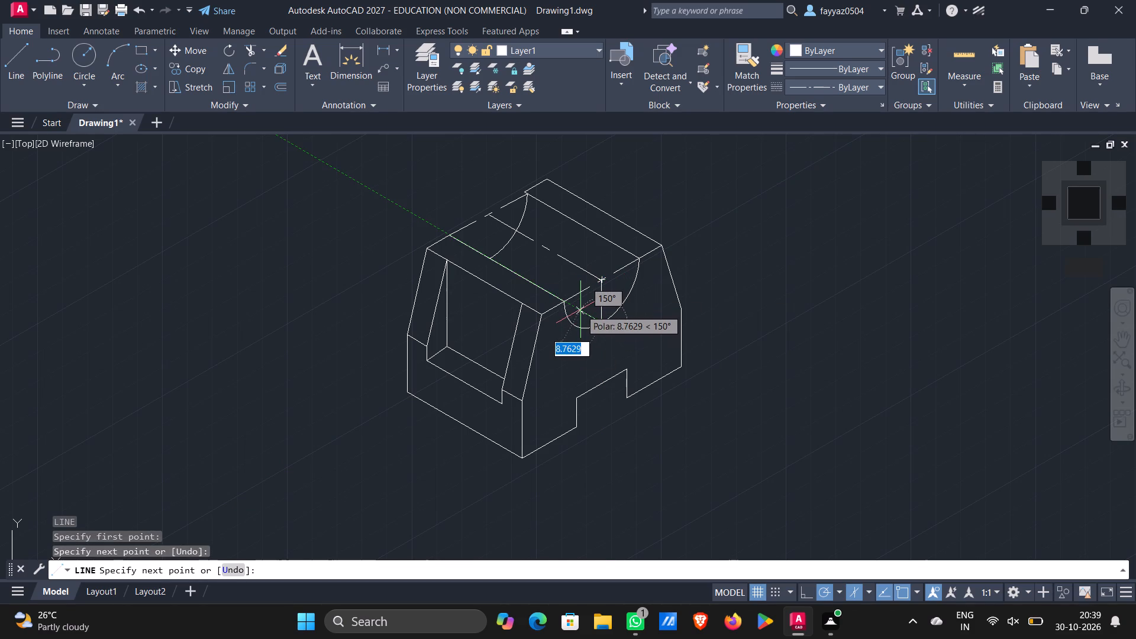
key(Escape)
Draw a vertical centre line from the back cutout's centre down to the trimmed end of its arc.
key(l)
key(Return)
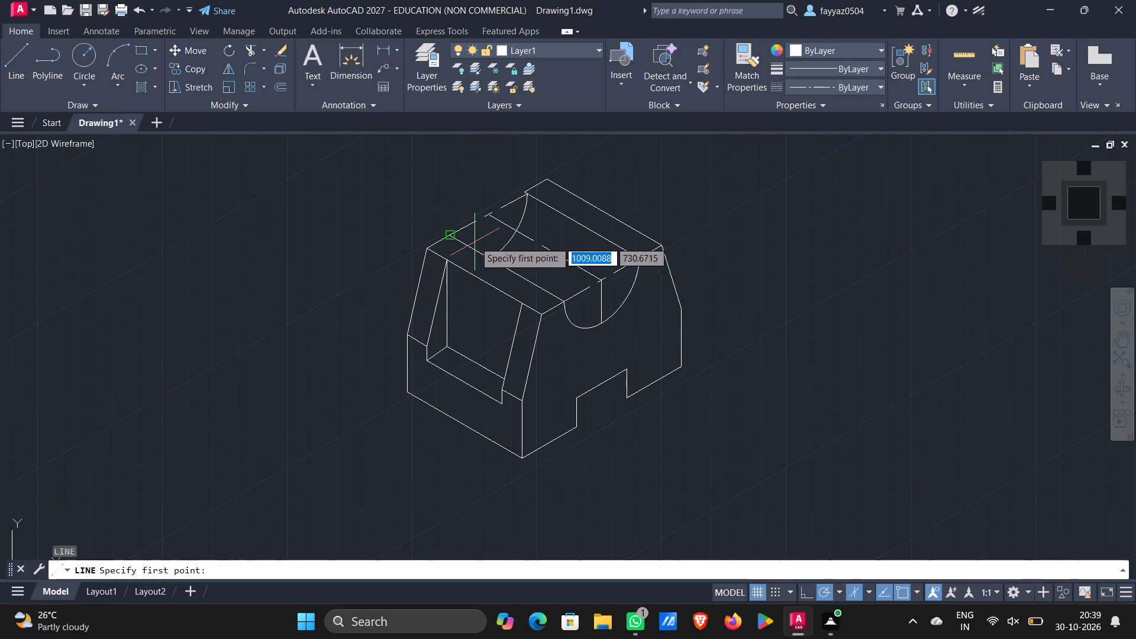
click(491, 214)
click(492, 255)
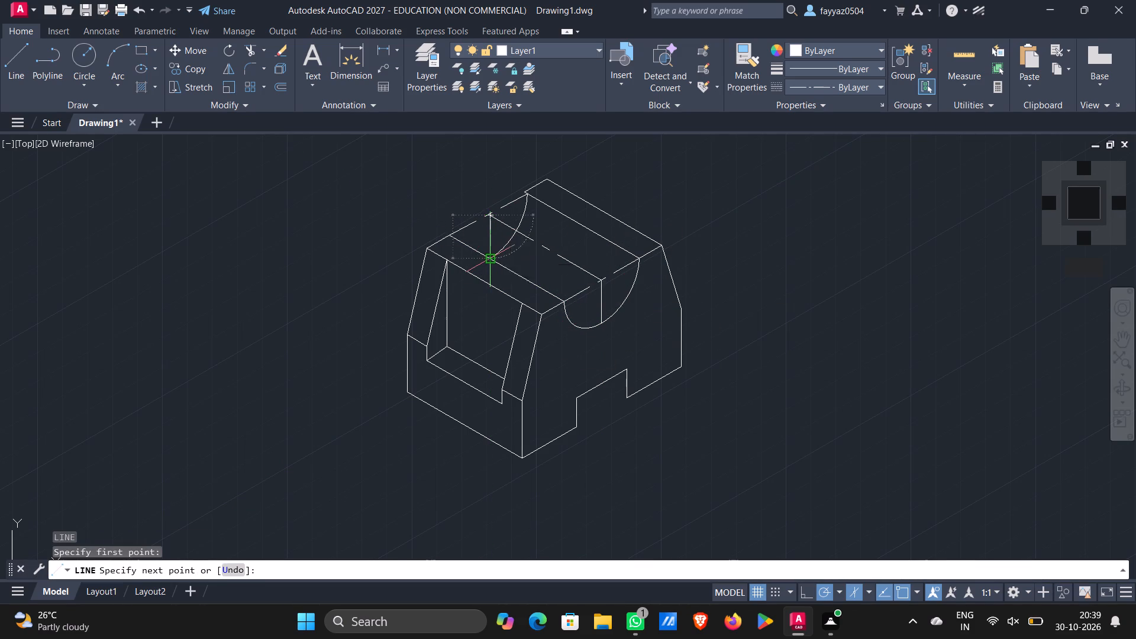
key(Escape)
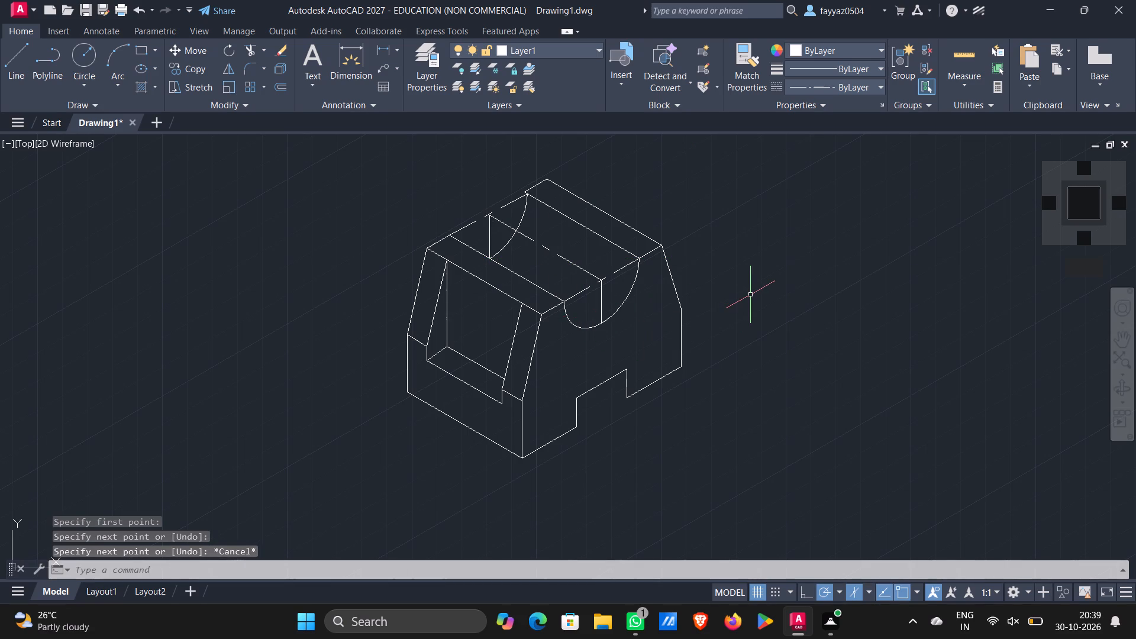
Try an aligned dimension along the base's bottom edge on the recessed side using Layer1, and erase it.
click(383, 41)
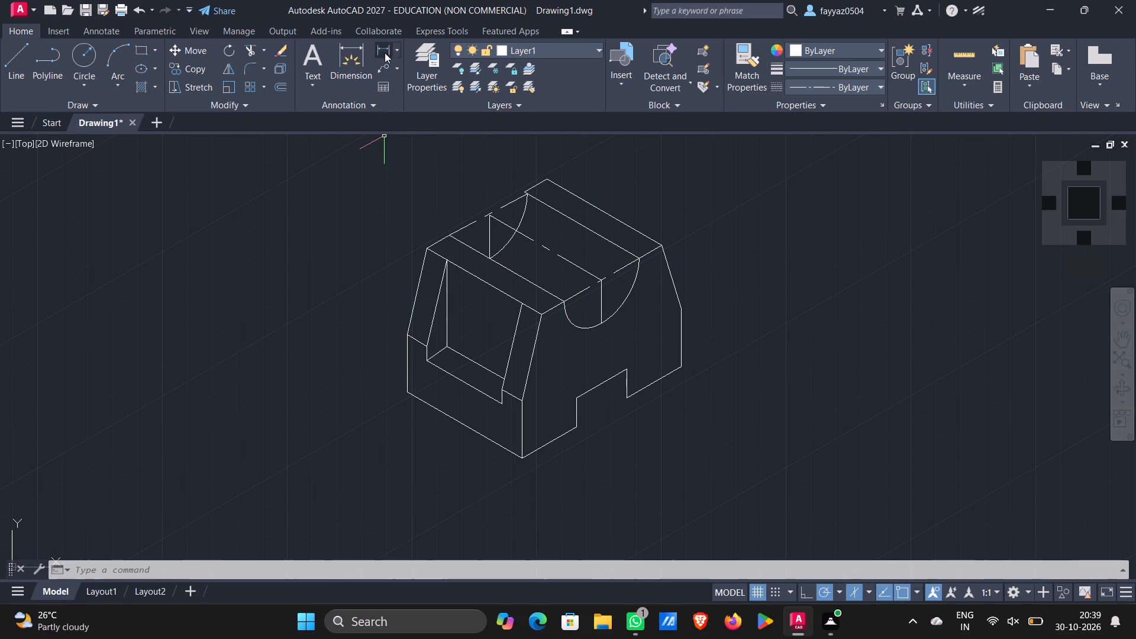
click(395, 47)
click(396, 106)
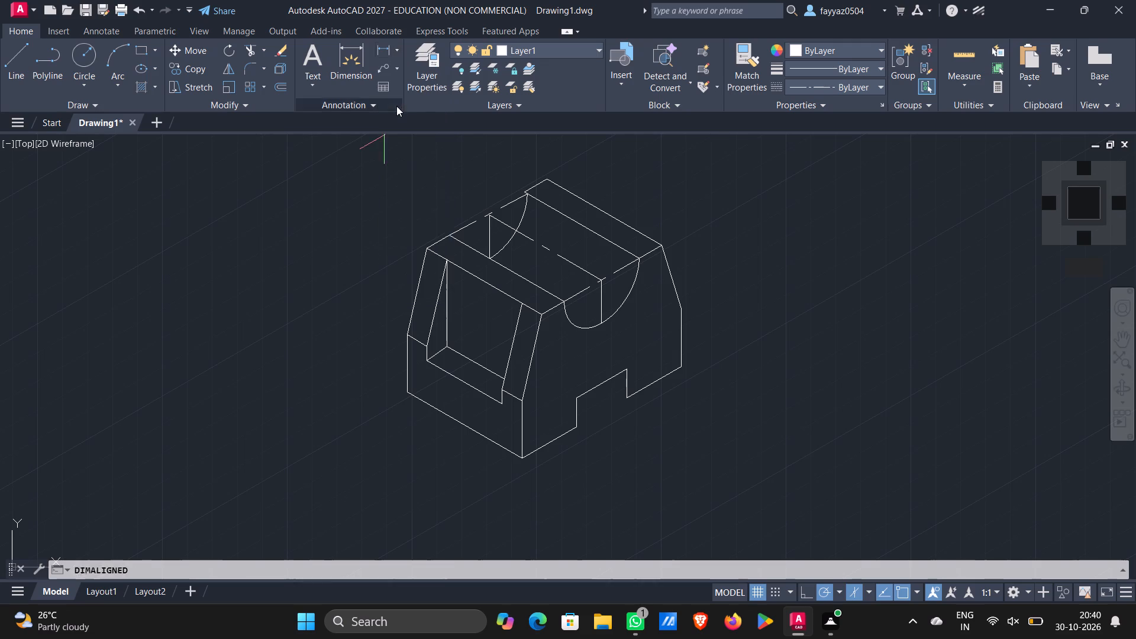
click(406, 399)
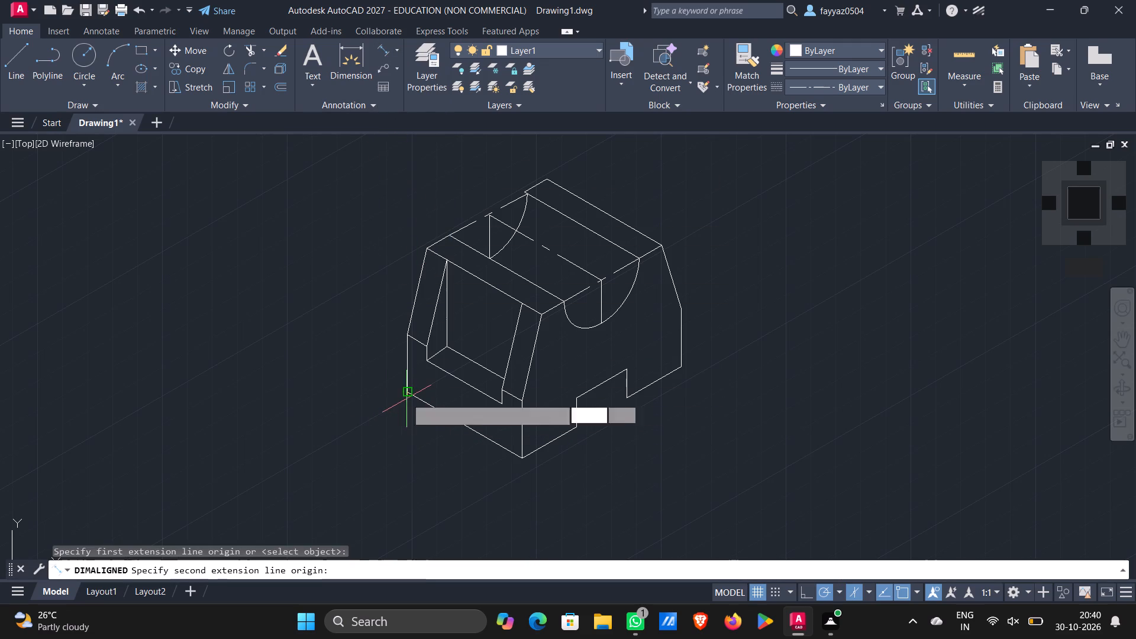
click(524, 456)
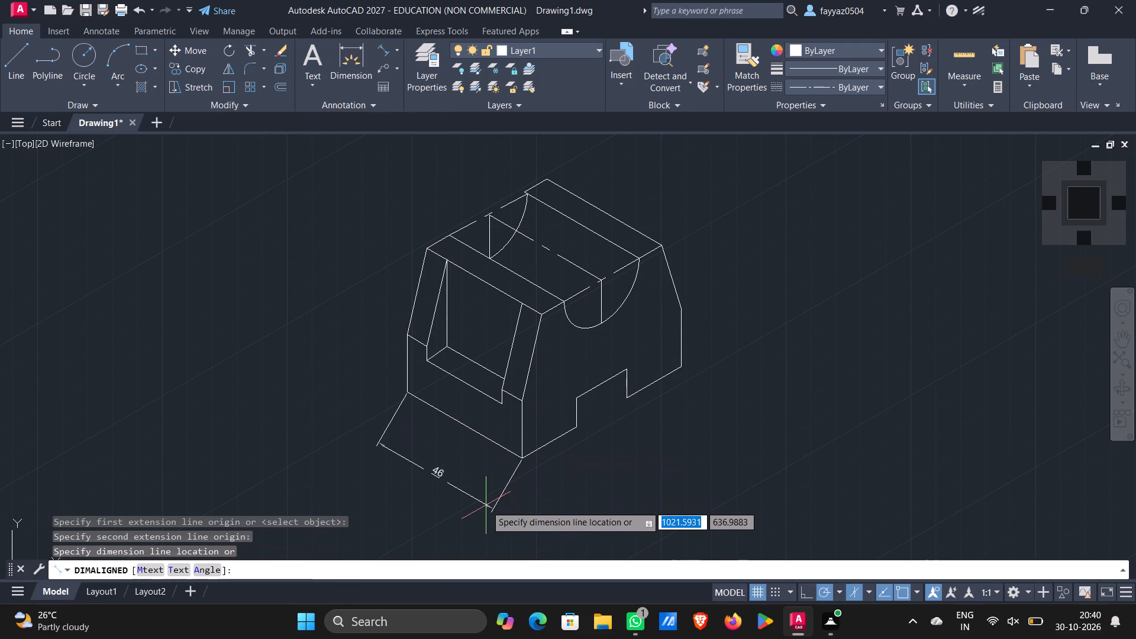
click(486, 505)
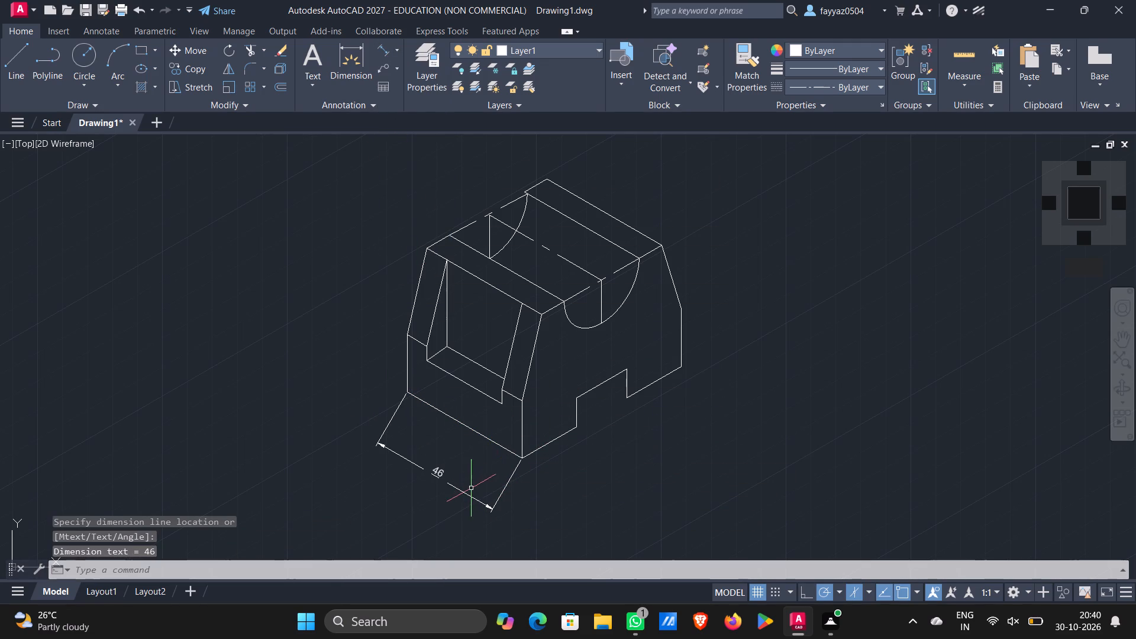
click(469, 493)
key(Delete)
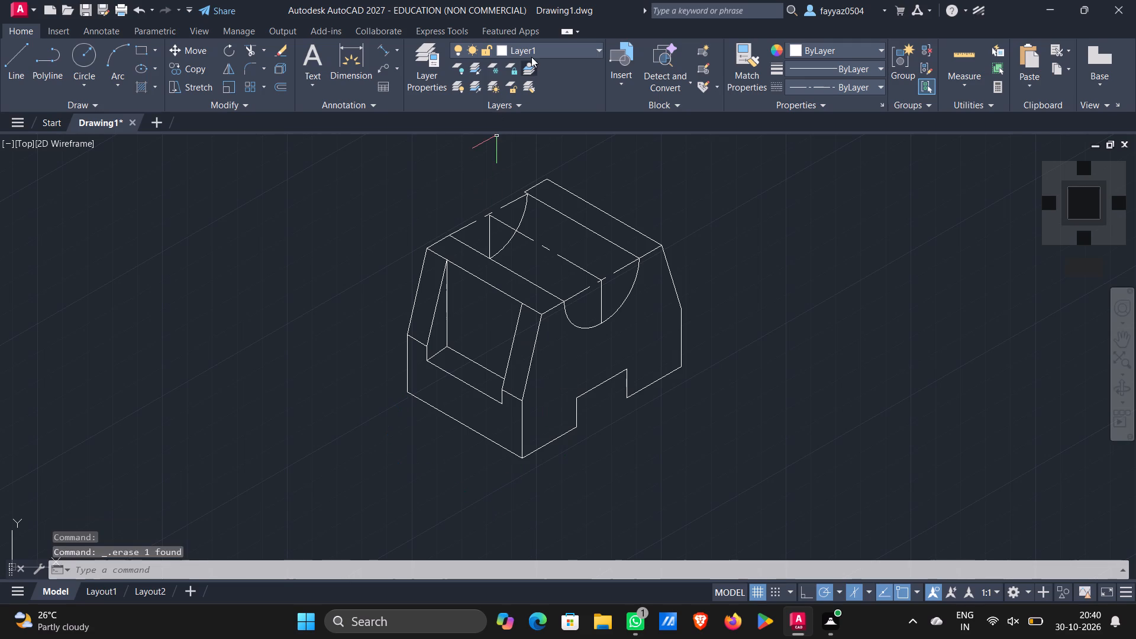
Make layer 0 current and place an aligned dimension below the base's bottom edge on the recessed side.
click(570, 48)
click(550, 67)
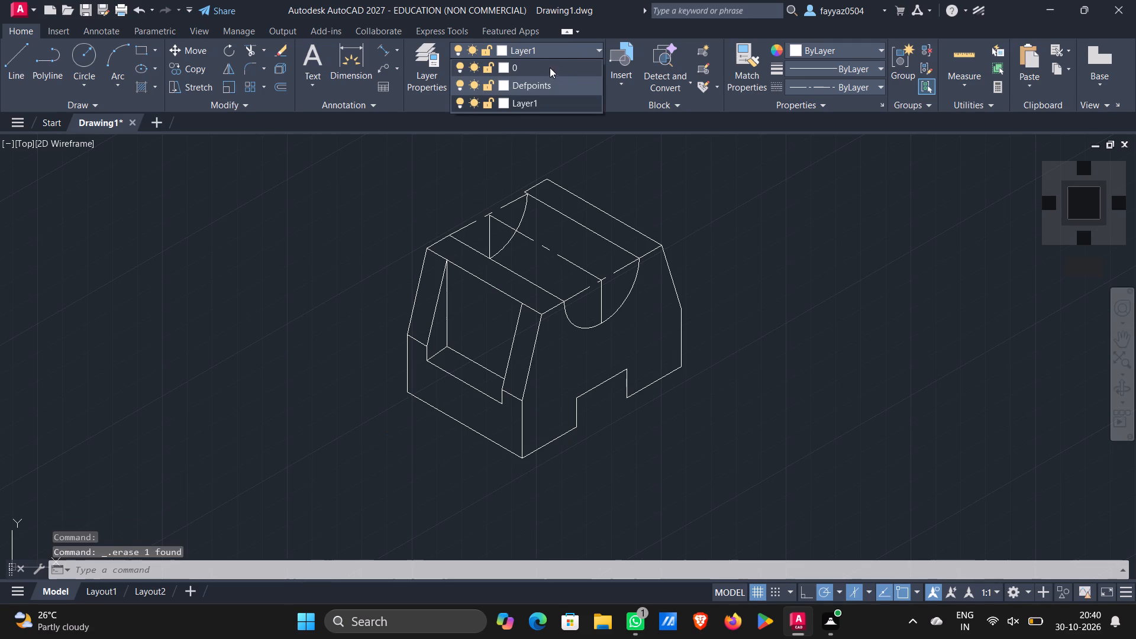
click(385, 49)
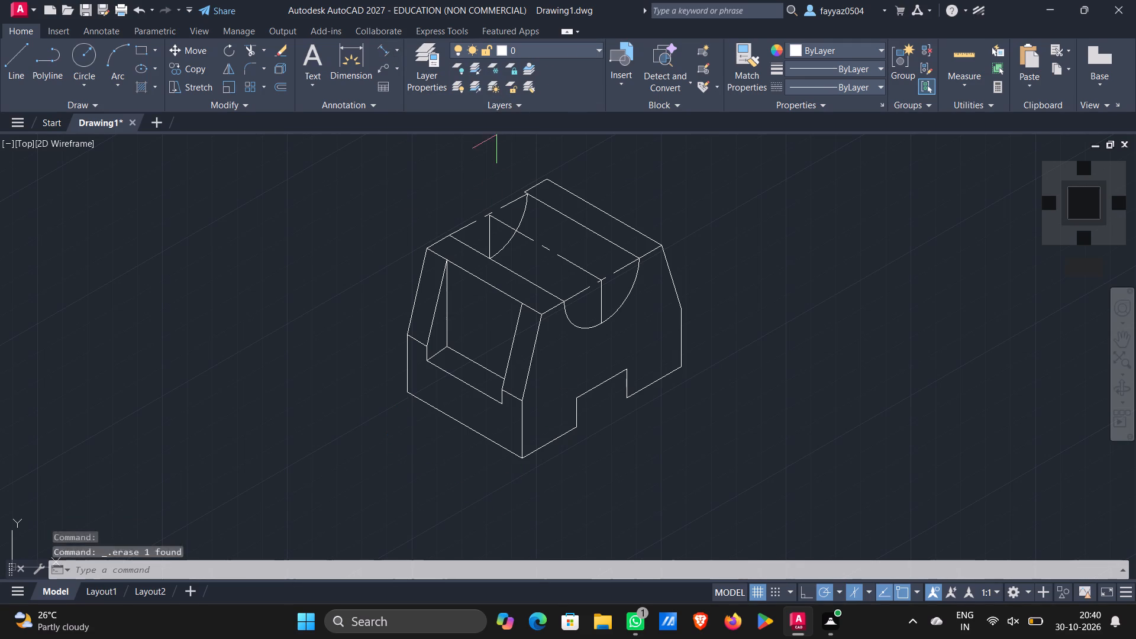
click(407, 392)
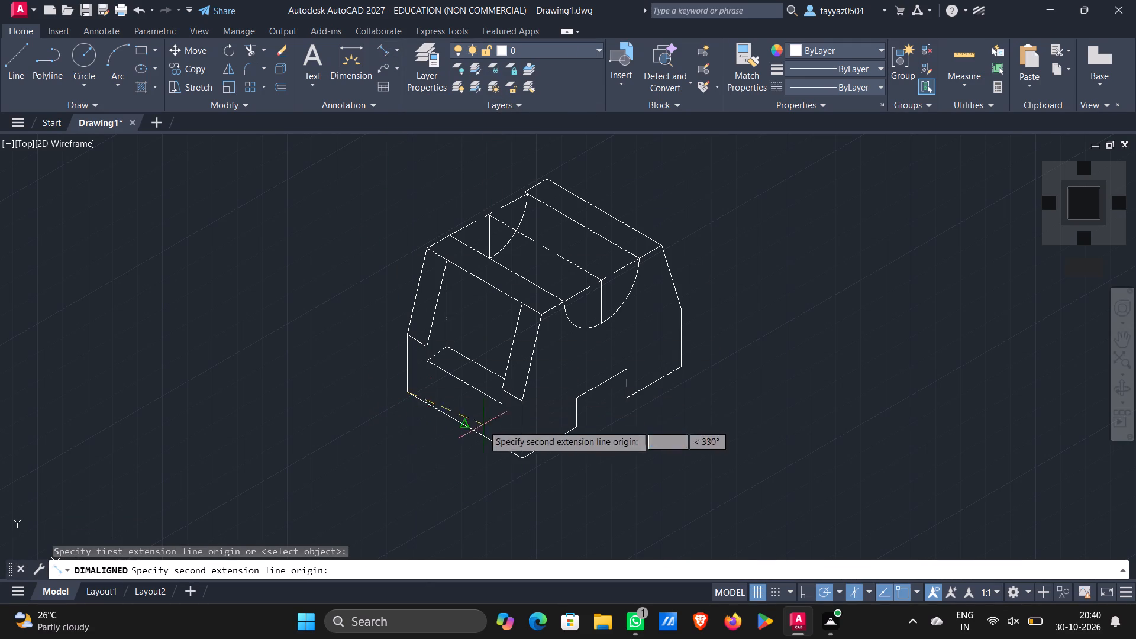
click(522, 459)
click(491, 499)
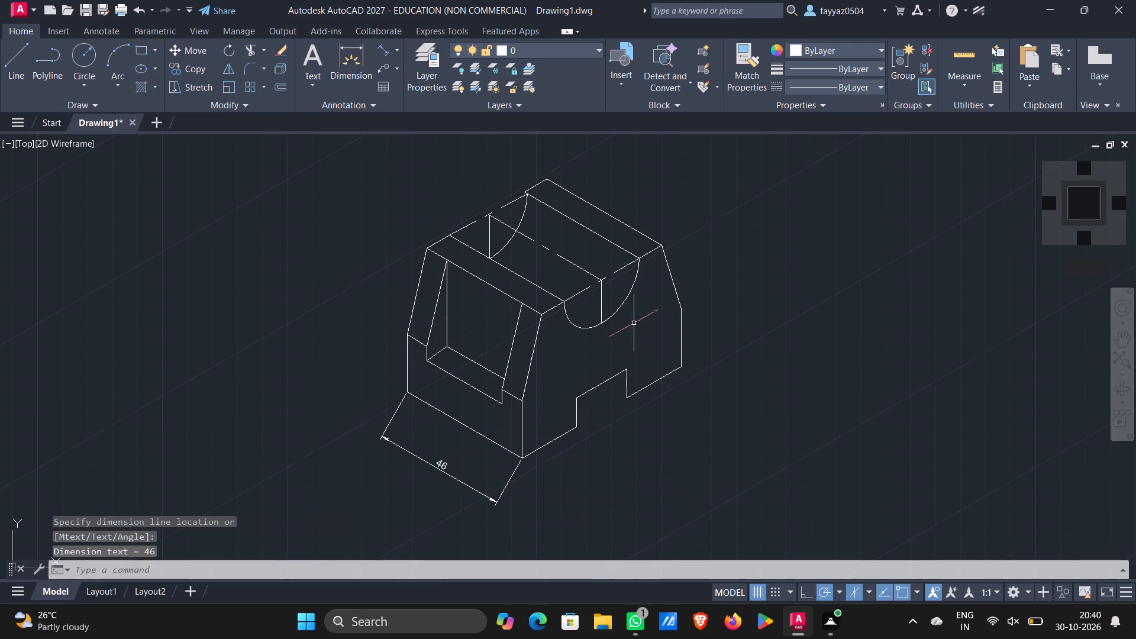
Dimension the part's overall height vertically from the front face's far top corner down to its bottom edge, offset outside the part.
click(385, 49)
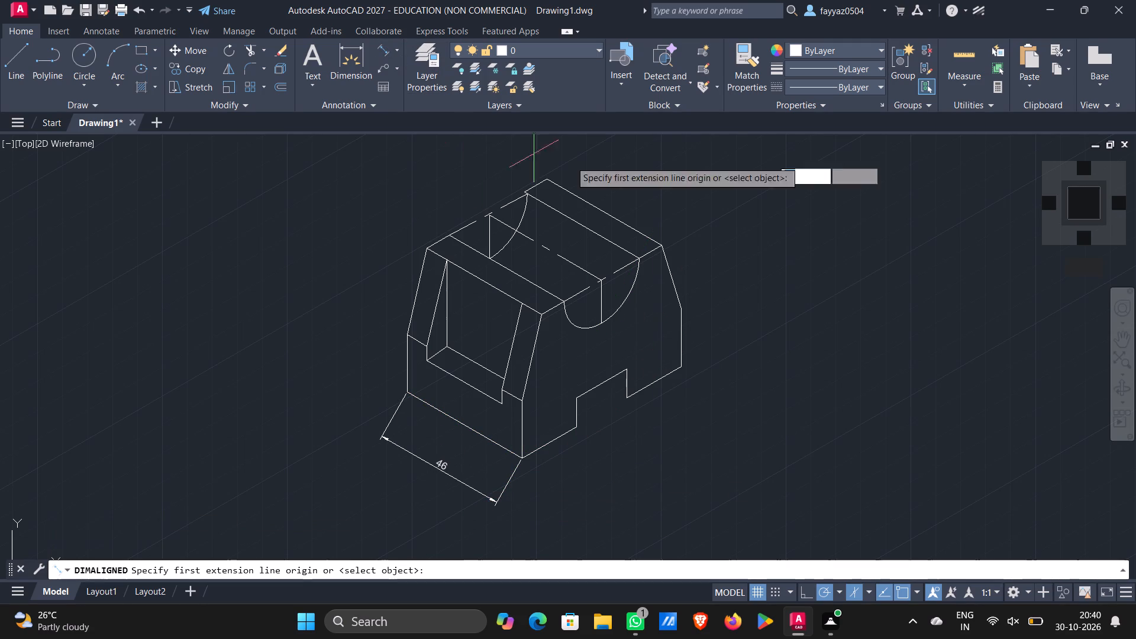
click(661, 248)
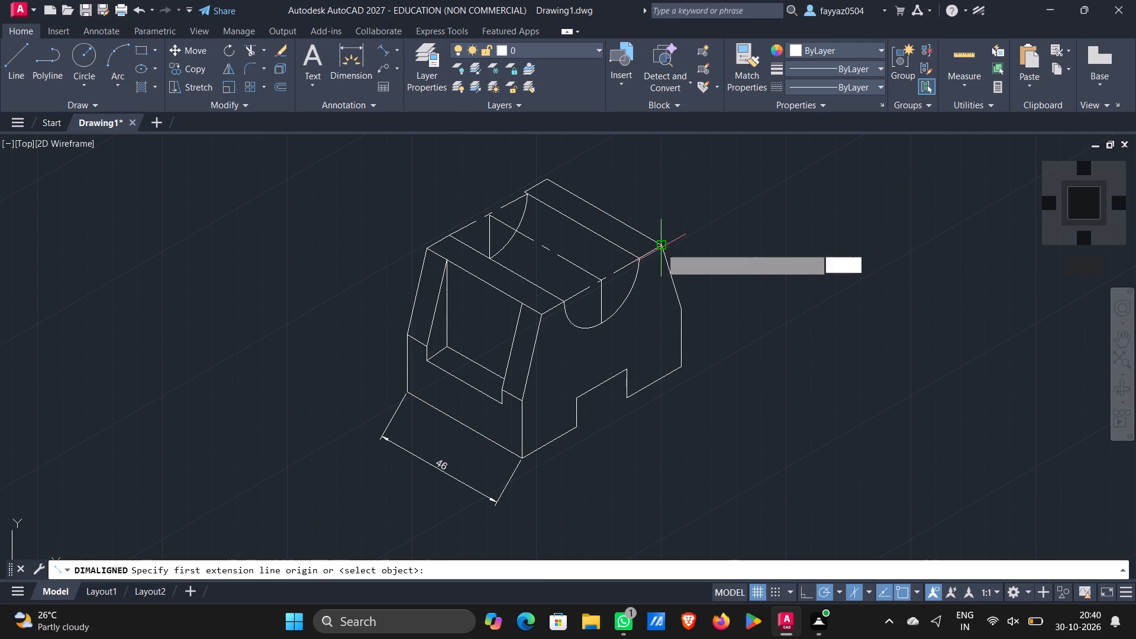
click(663, 377)
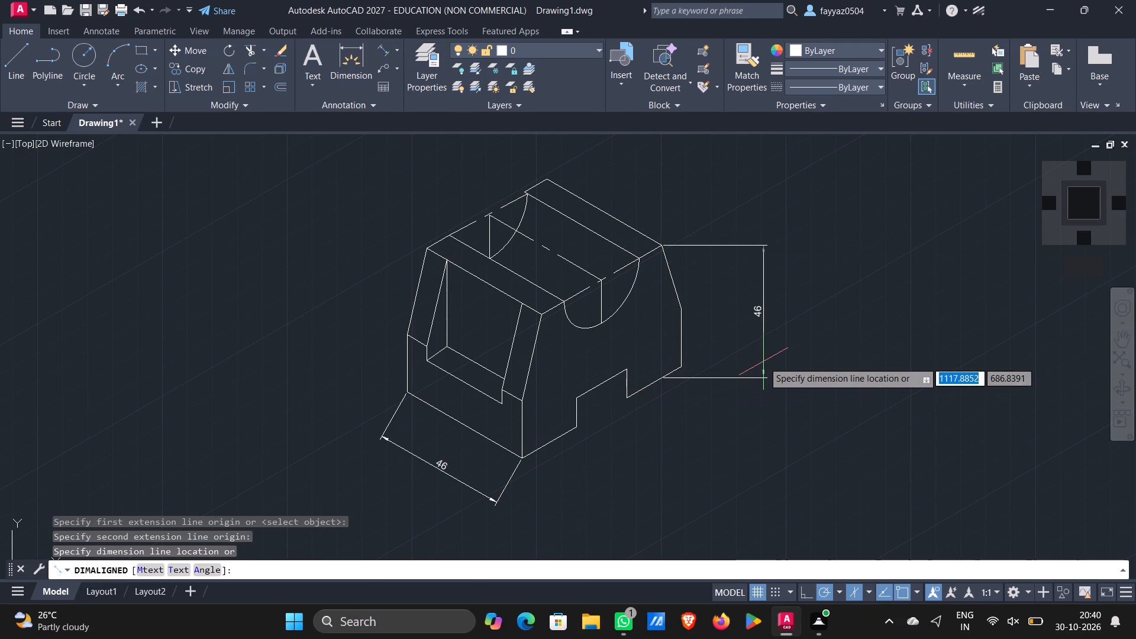
click(763, 361)
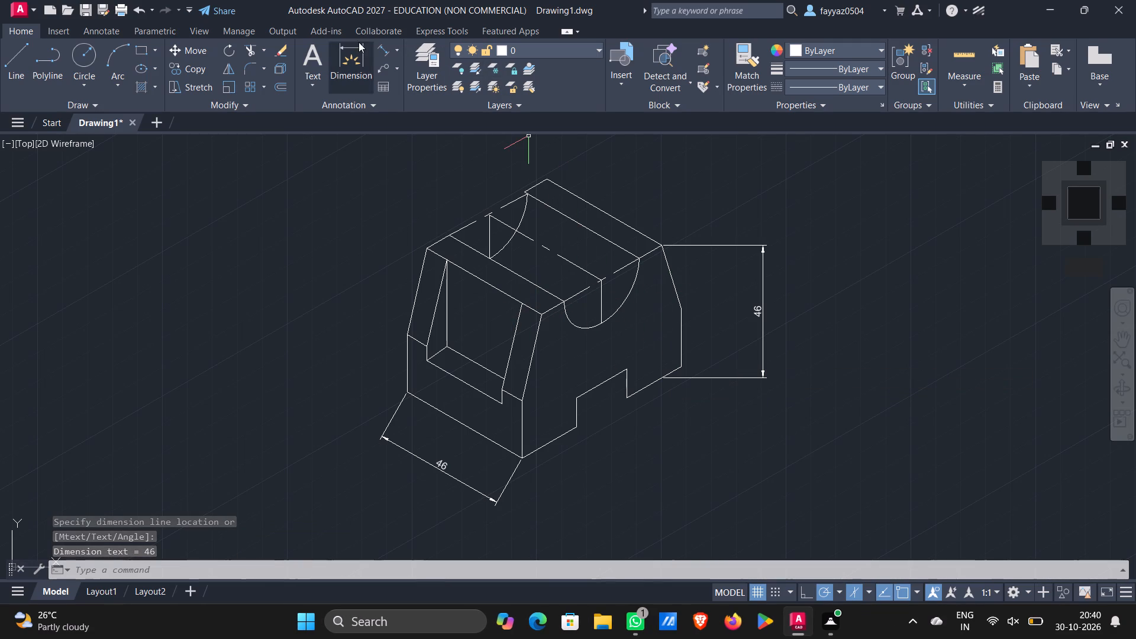
Add a linear dimension for the height of the front face's far vertical base edge, inside the overall height dimension.
click(392, 50)
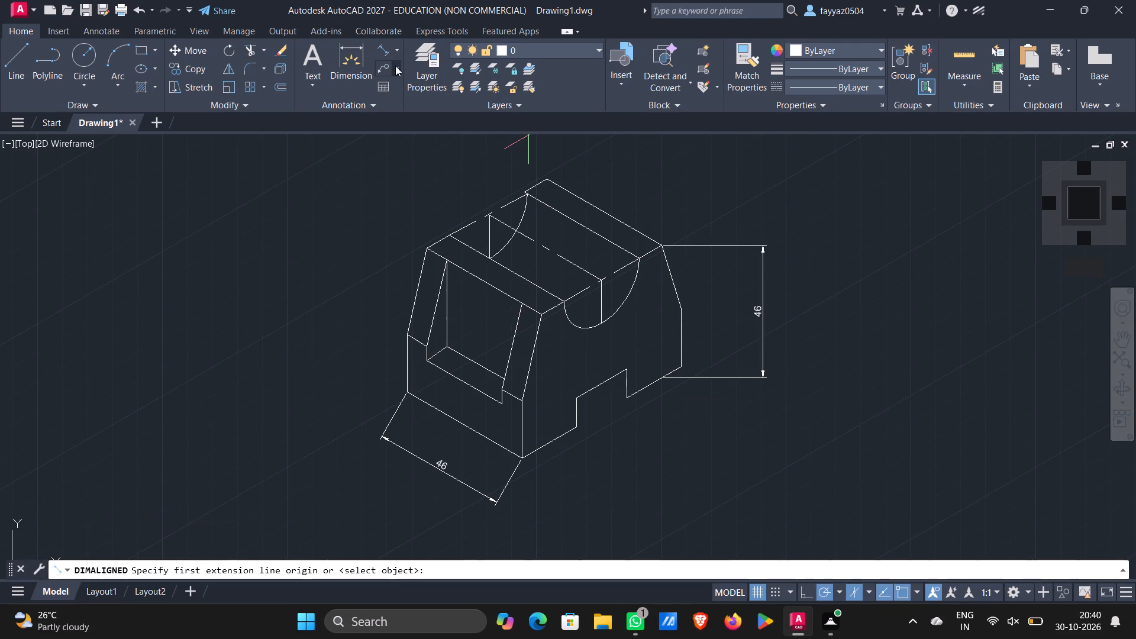
click(398, 50)
click(414, 68)
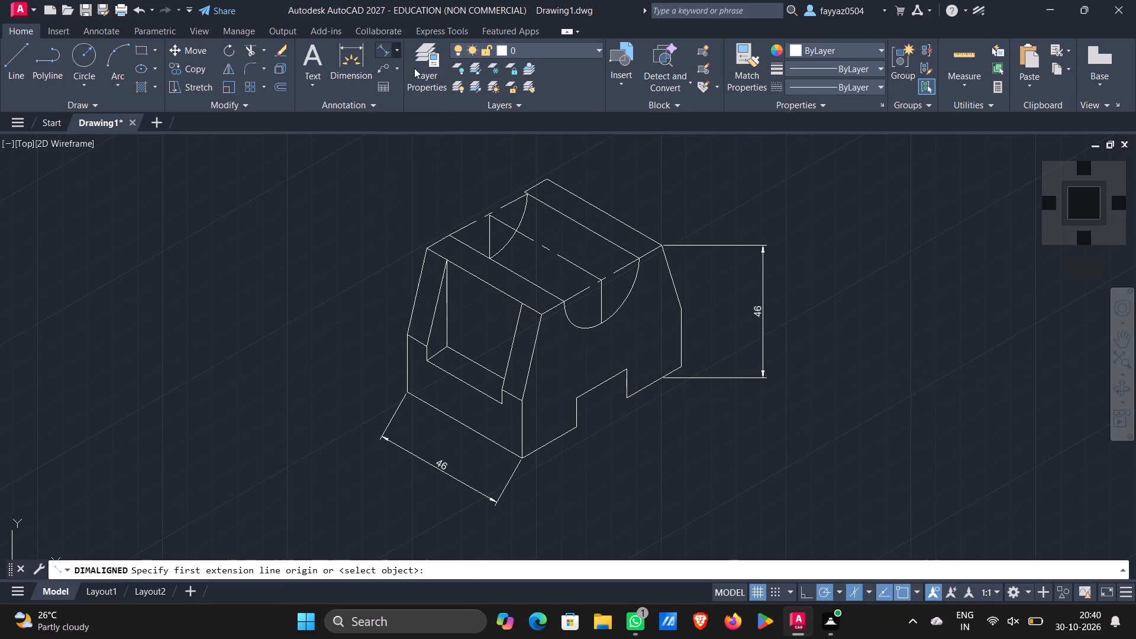
click(679, 309)
click(680, 366)
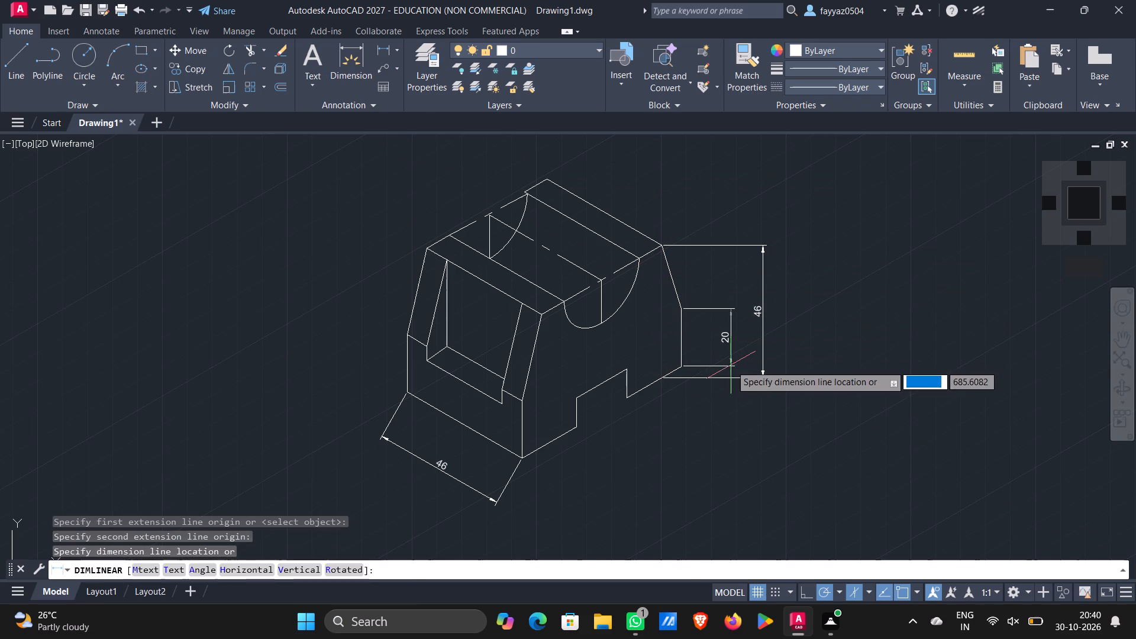
click(731, 363)
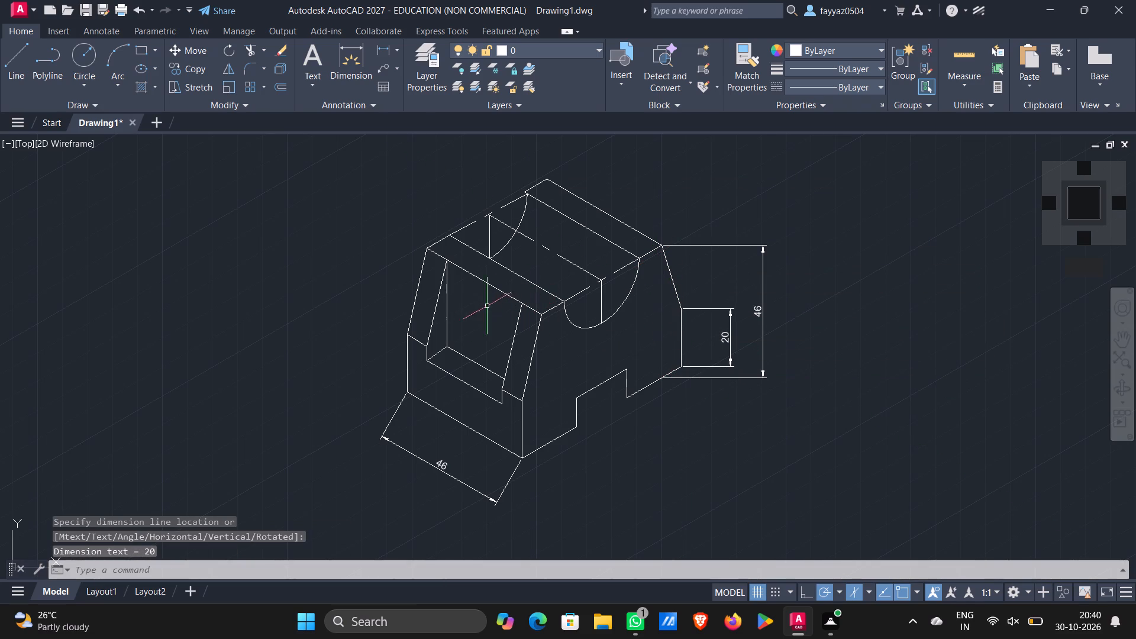
Add an aligned dimension along the lower outer edge of the sloped side's recess, just below that edge.
click(395, 40)
click(394, 44)
click(408, 102)
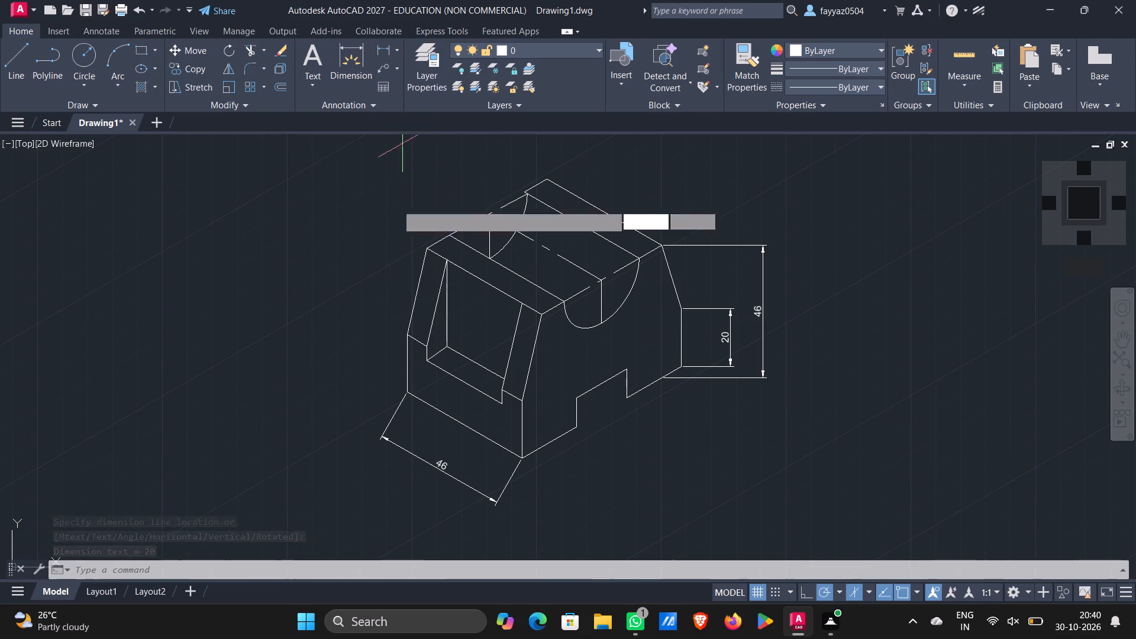
click(427, 363)
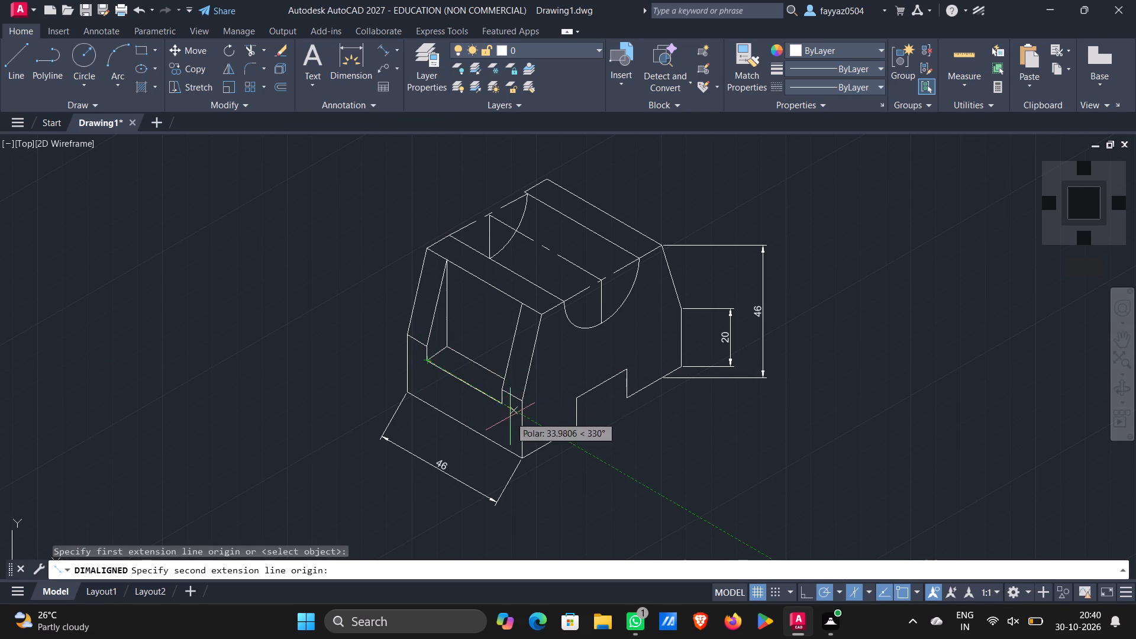
click(498, 406)
click(498, 425)
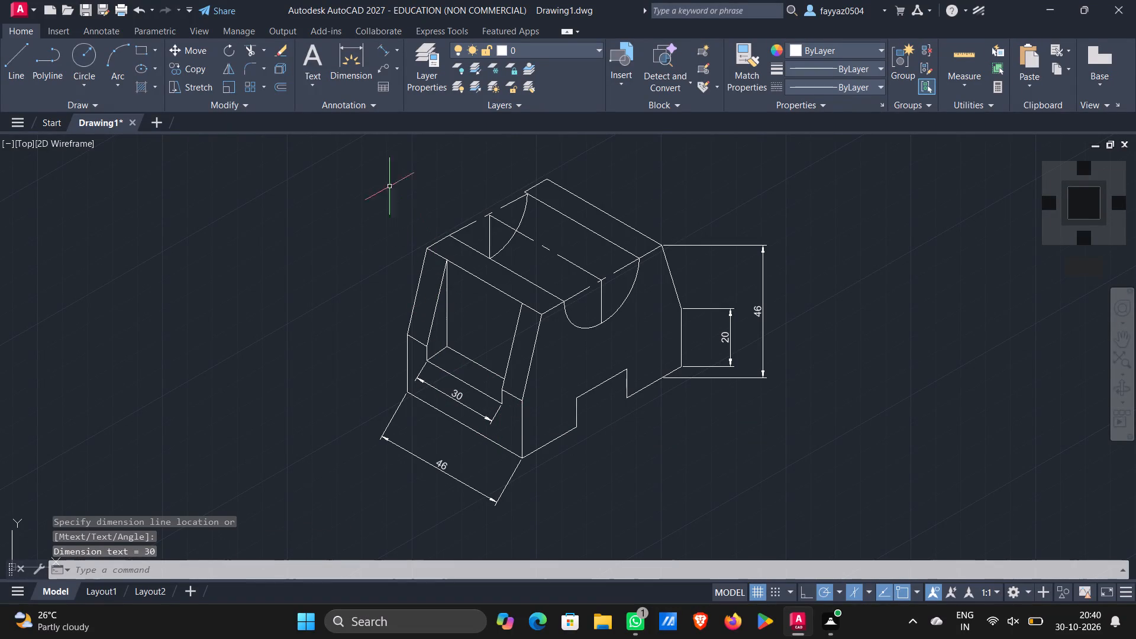
Dimension the recess's height vertically between the midpoints of its top and bottom inner edges.
click(382, 51)
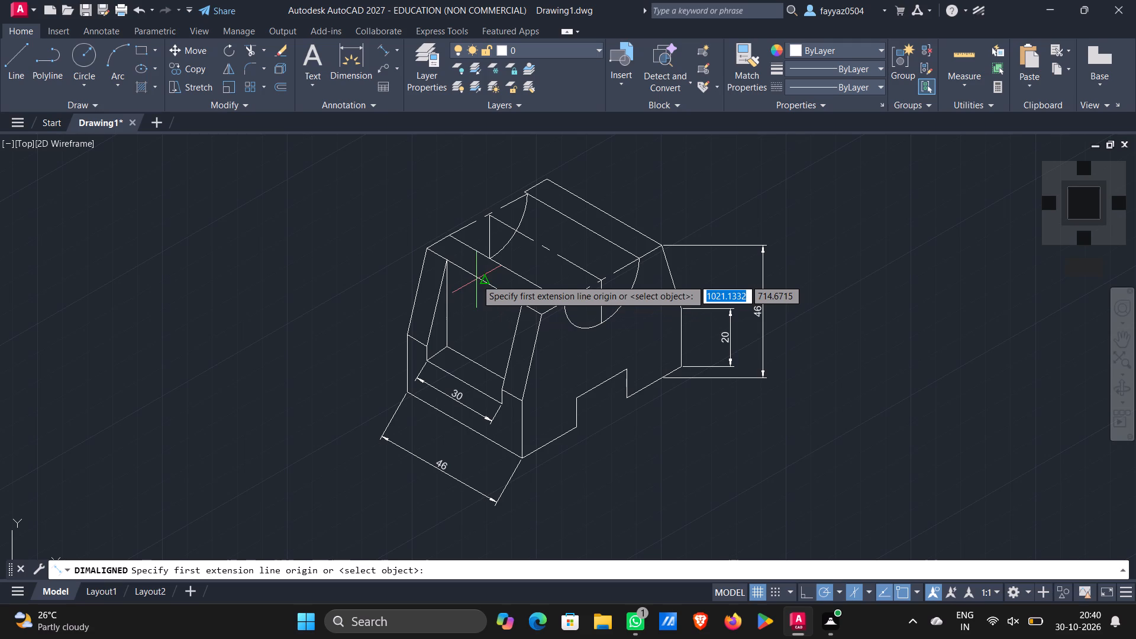
click(485, 279)
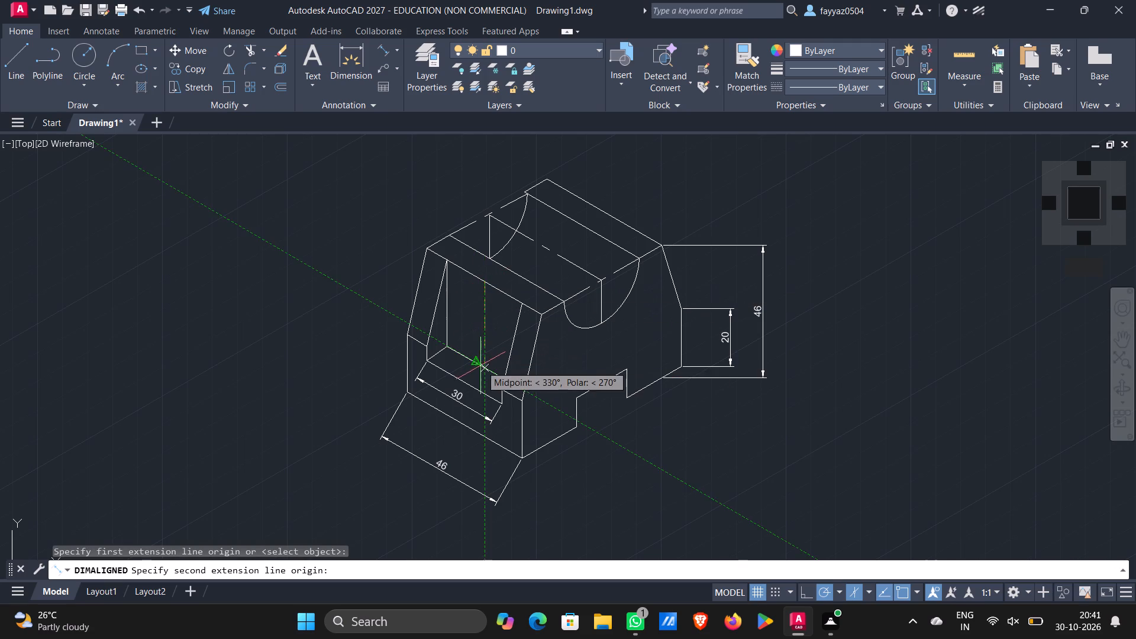
click(484, 367)
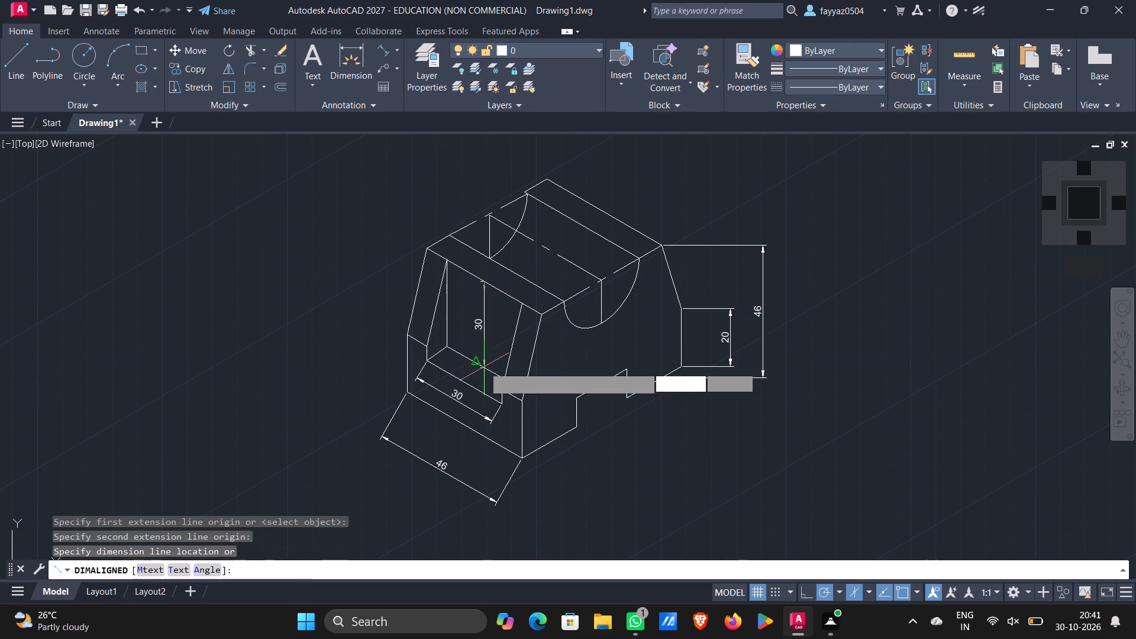
click(485, 359)
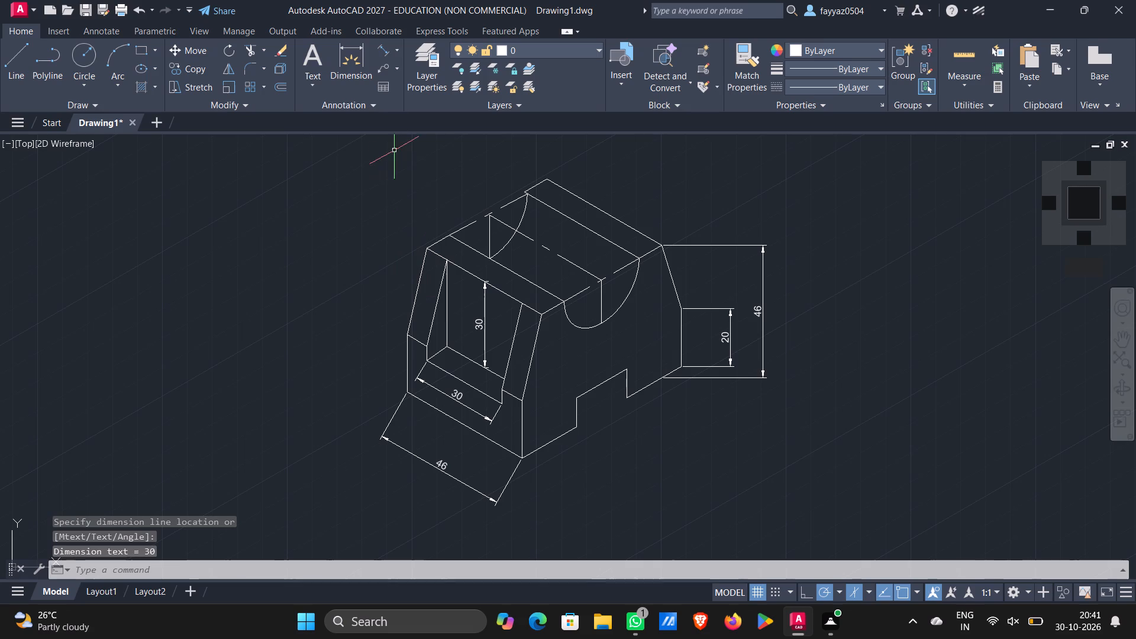
Add an aligned dimension across the full back top edge, from corner to corner over the cutout, placed above the part.
click(380, 46)
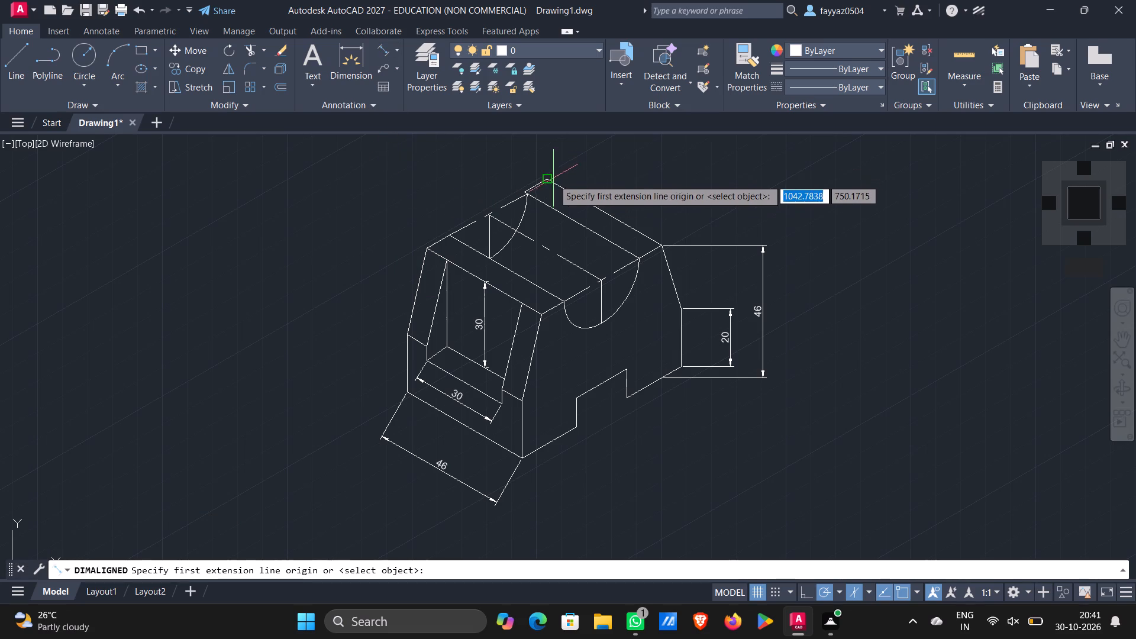
click(548, 180)
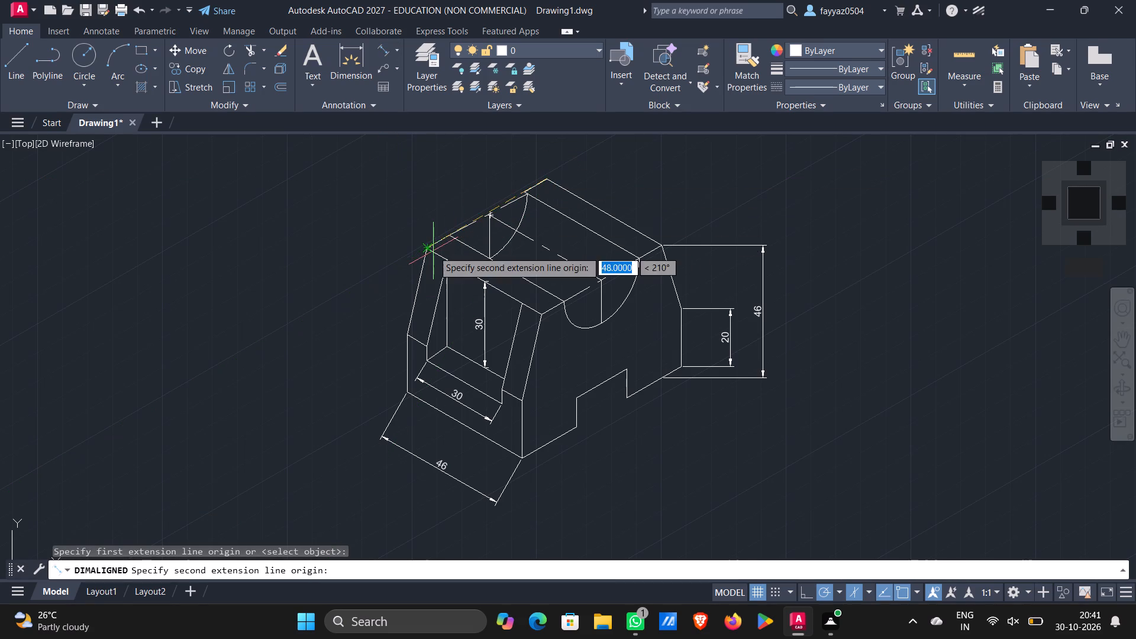
click(429, 251)
click(404, 217)
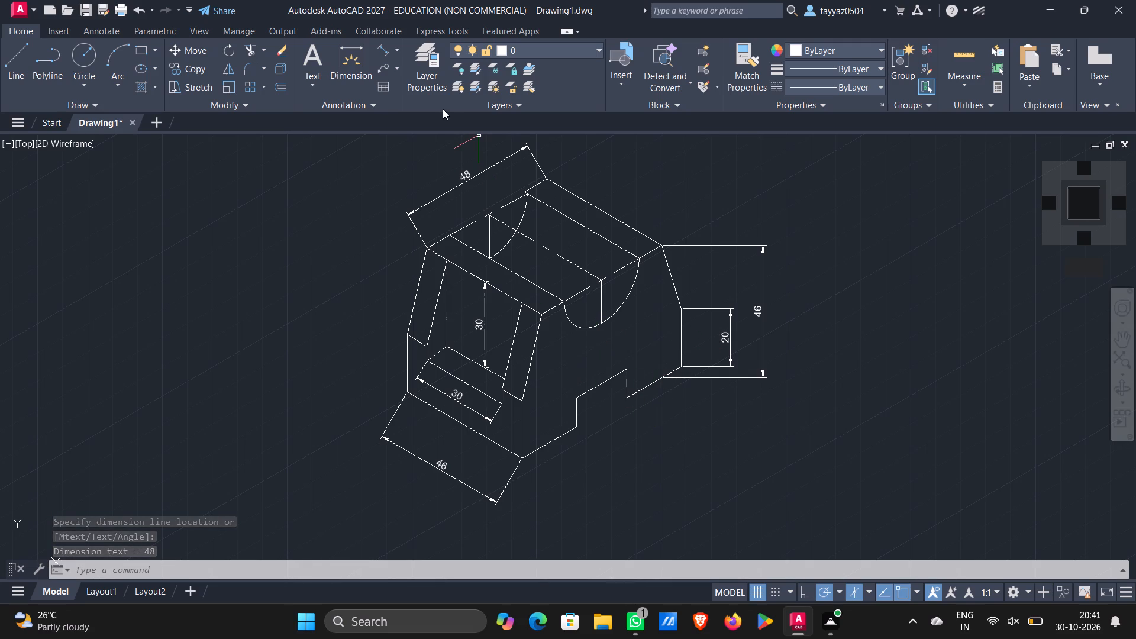
Add an aligned dimension for the height of the bottom notch's far vertical edge on the front face.
click(386, 52)
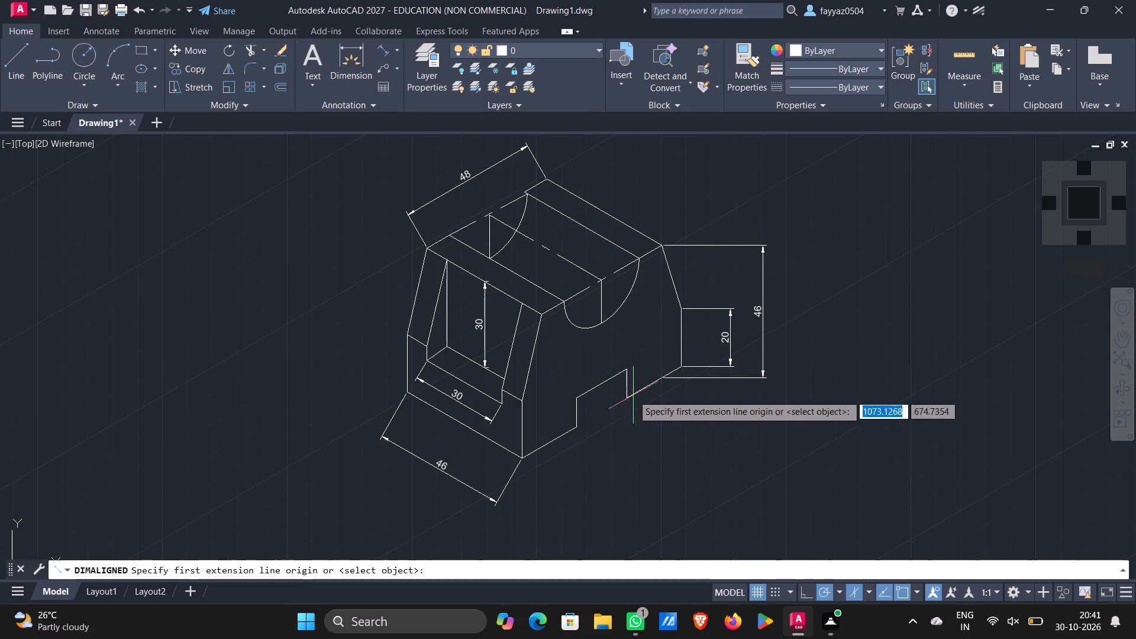
click(624, 371)
click(627, 395)
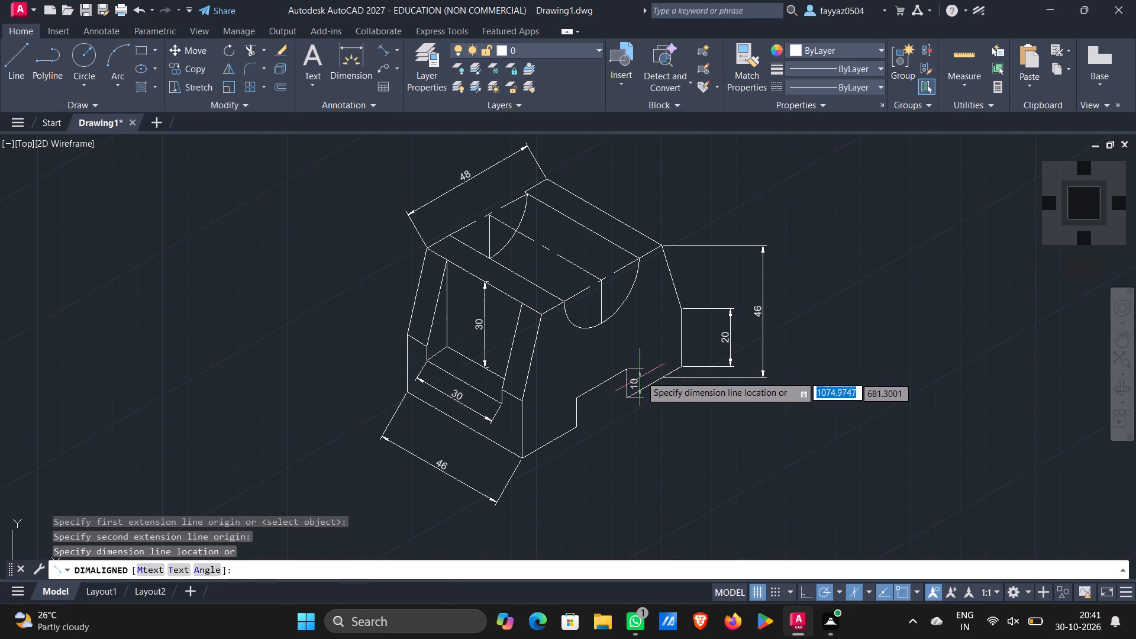
click(643, 366)
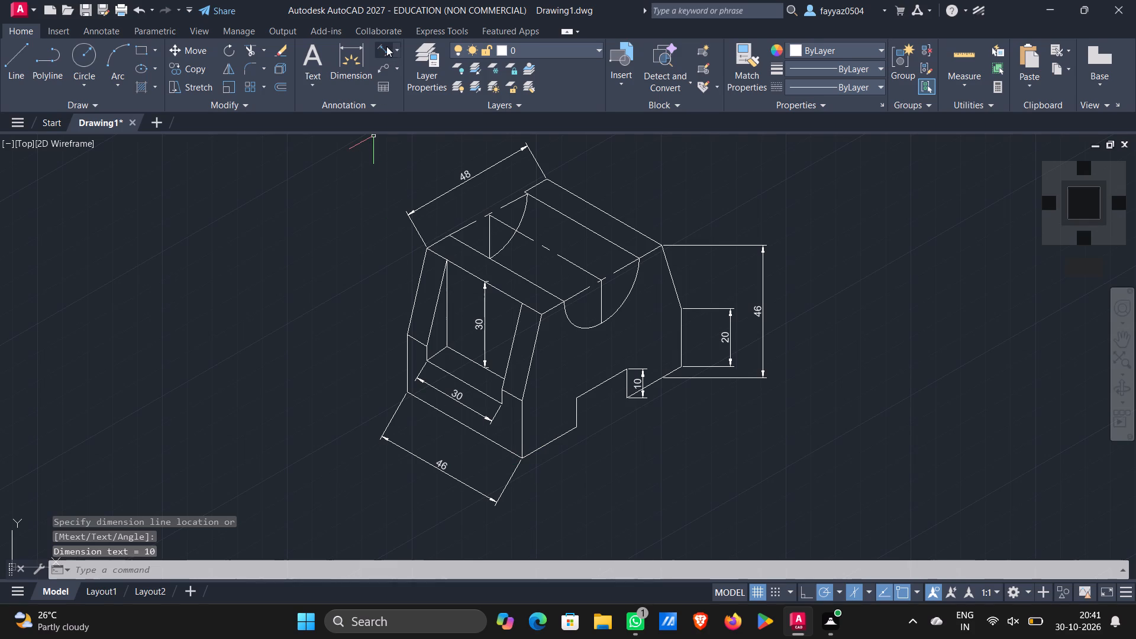
Add an aligned dimension for the front face's overall bottom length between its two outer lower corners, placed below the part.
click(386, 46)
click(519, 454)
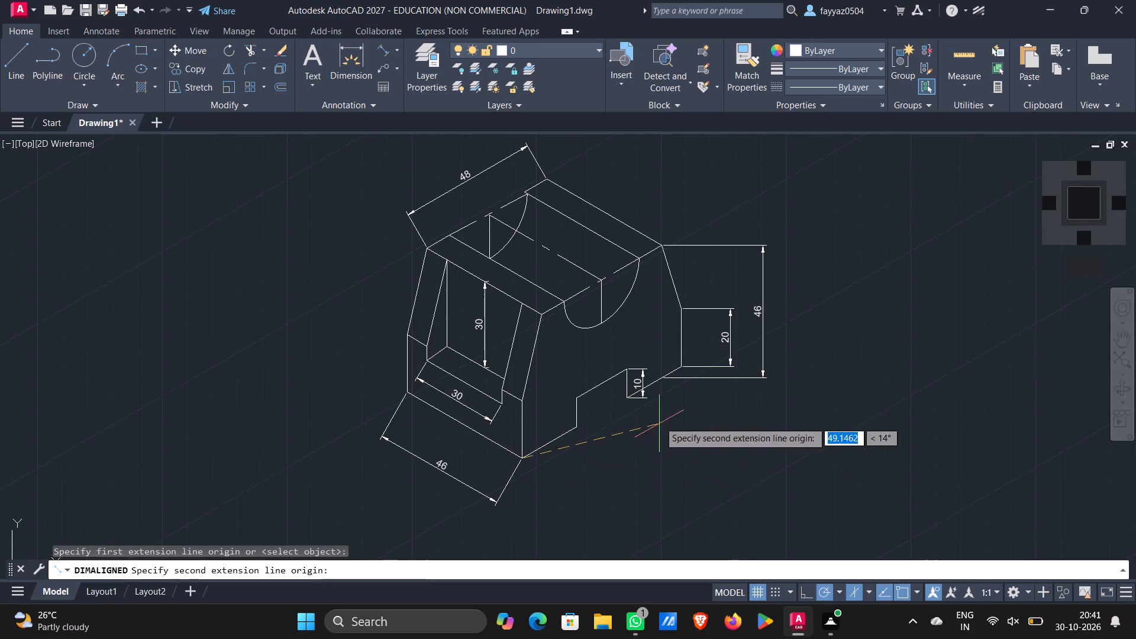
click(681, 367)
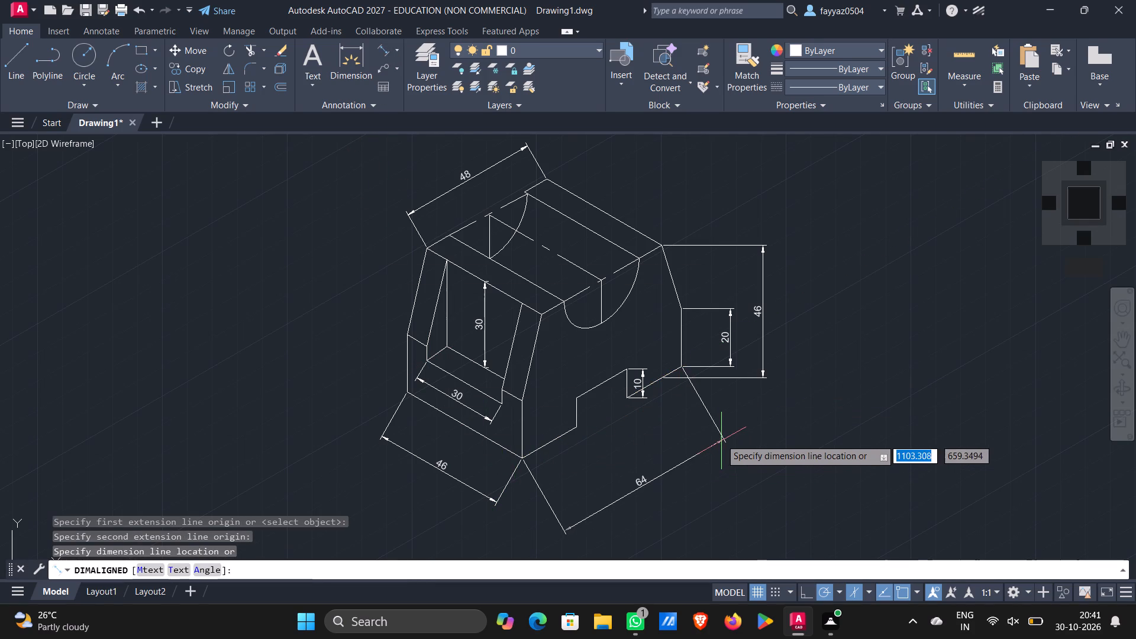
click(717, 432)
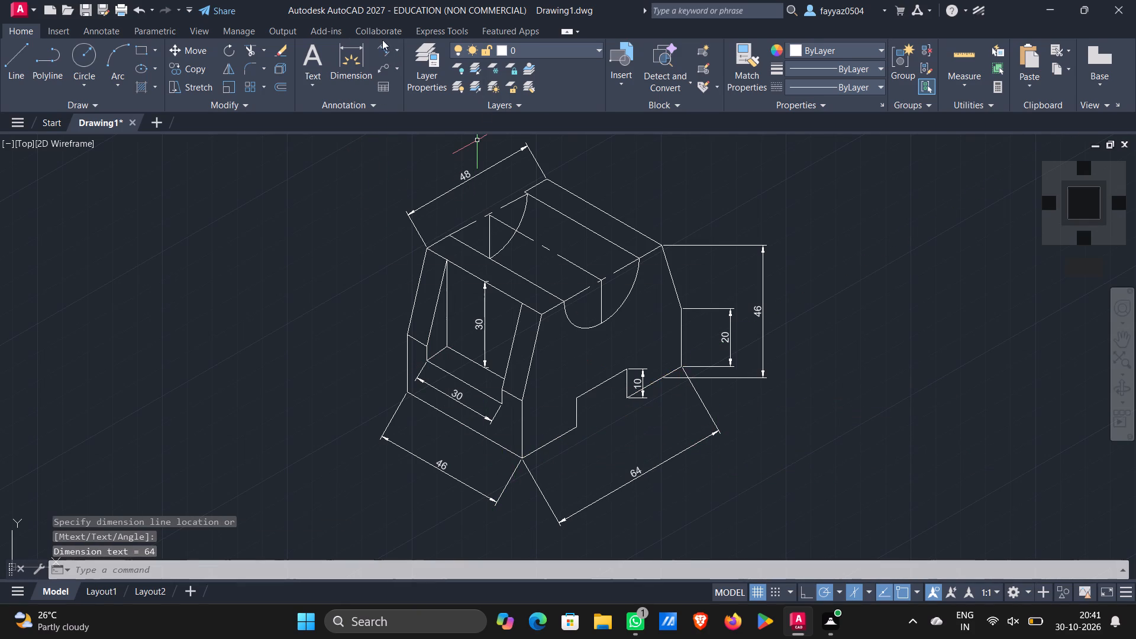
Add an aligned dimension across the bottom notch's opening between its two lower corners on the front face, placed below the notch.
click(378, 44)
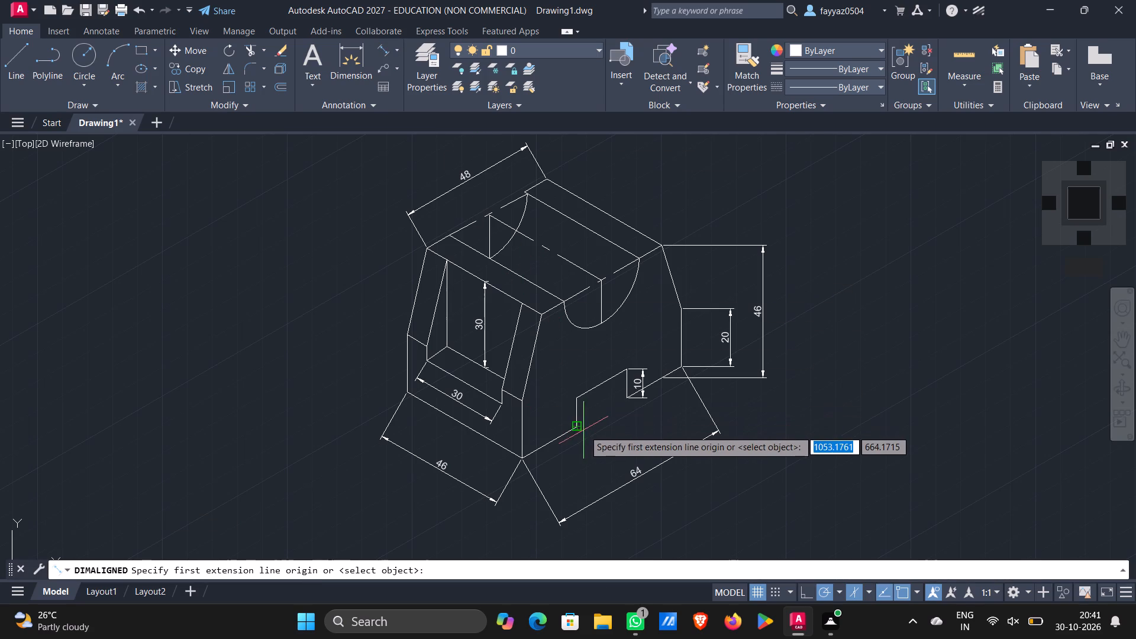
click(577, 422)
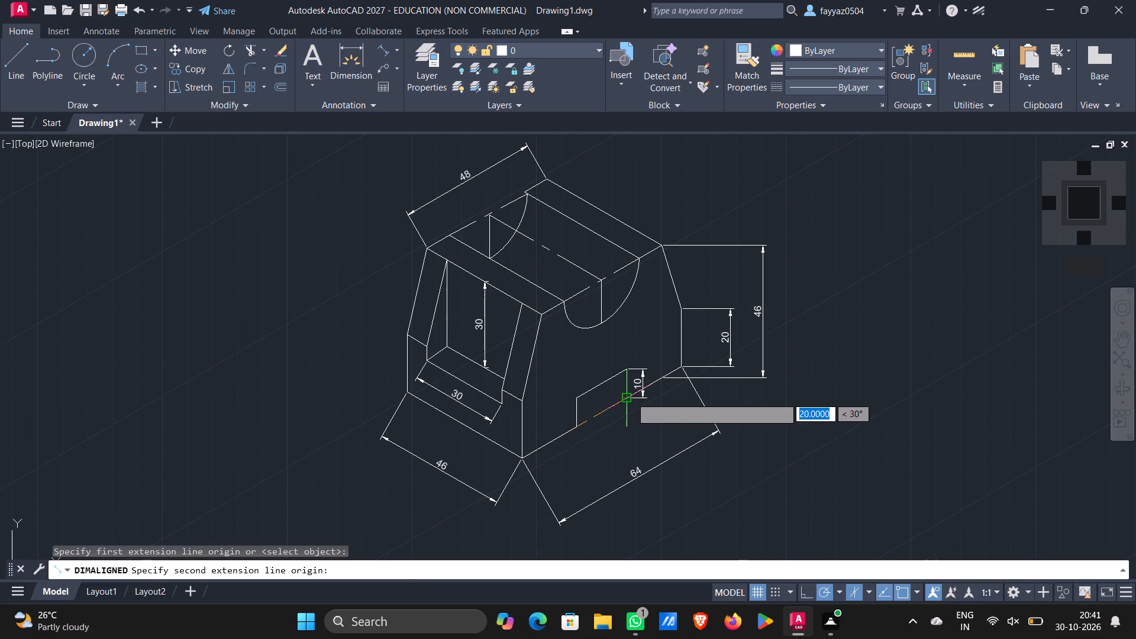
click(631, 397)
click(646, 425)
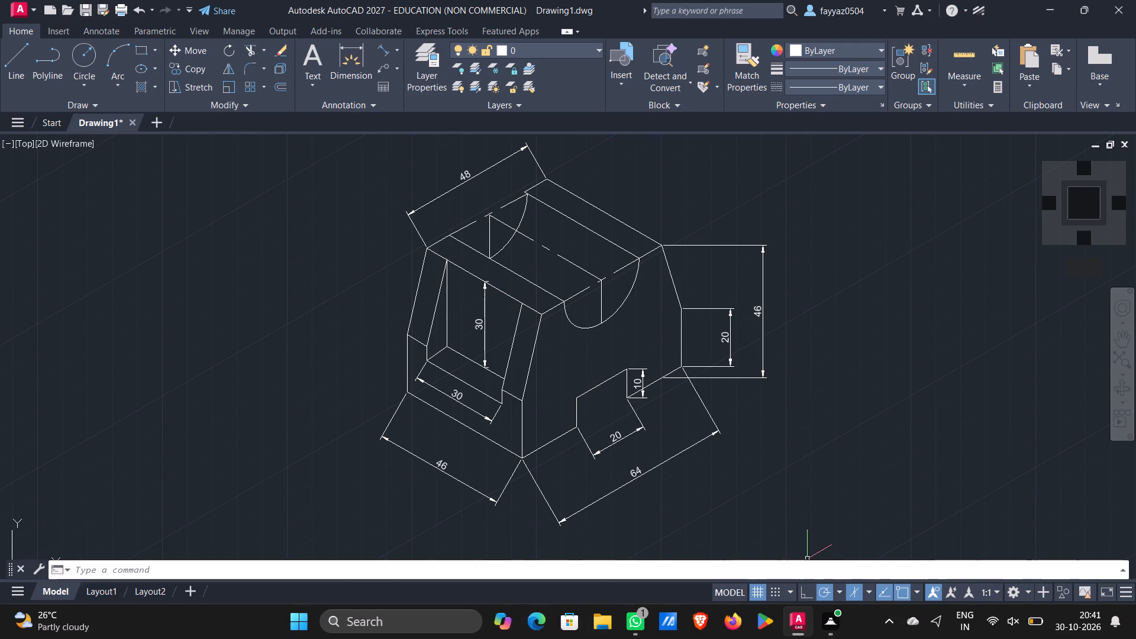
Turn off the drawing grid display.
click(757, 589)
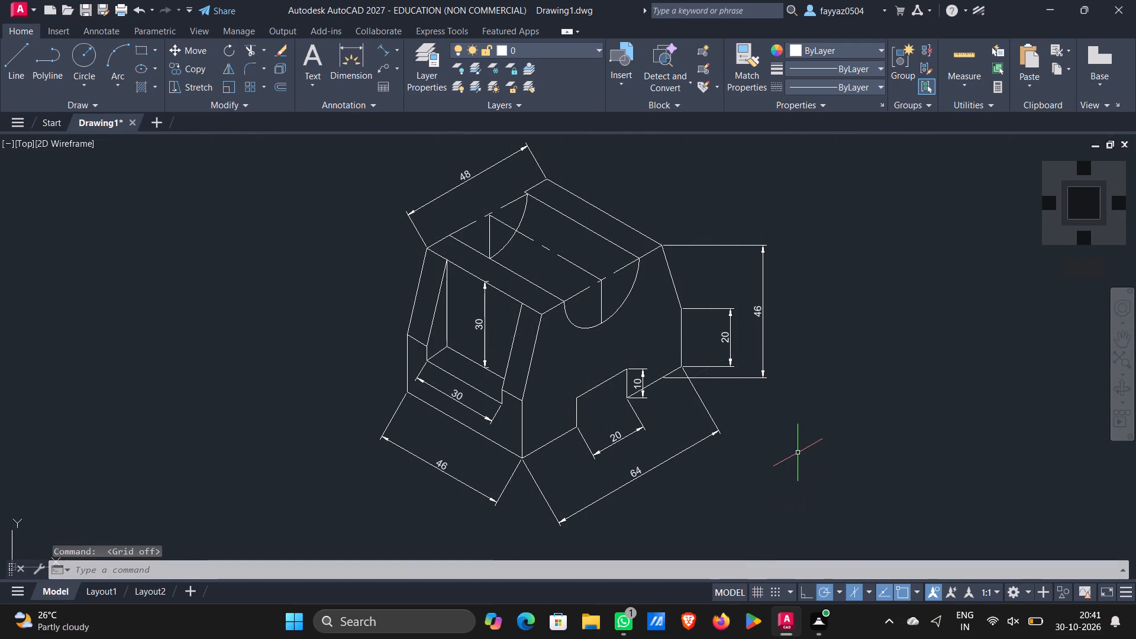
Save the drawing in the Documents folder under the file name "Bearing support".
key(ctrl+s)
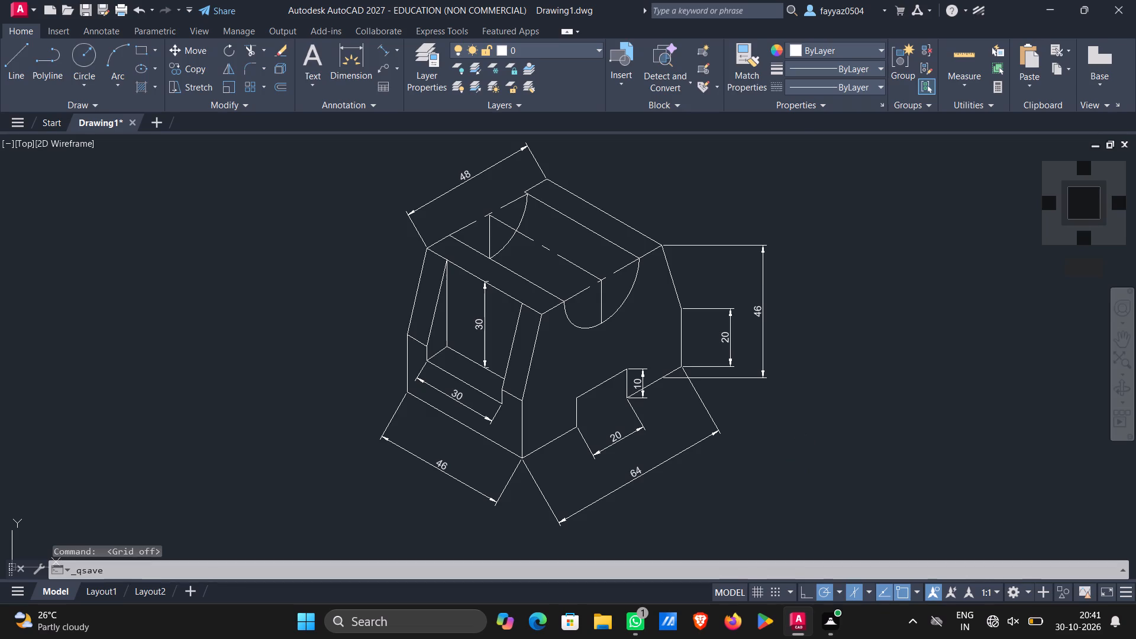
click(575, 445)
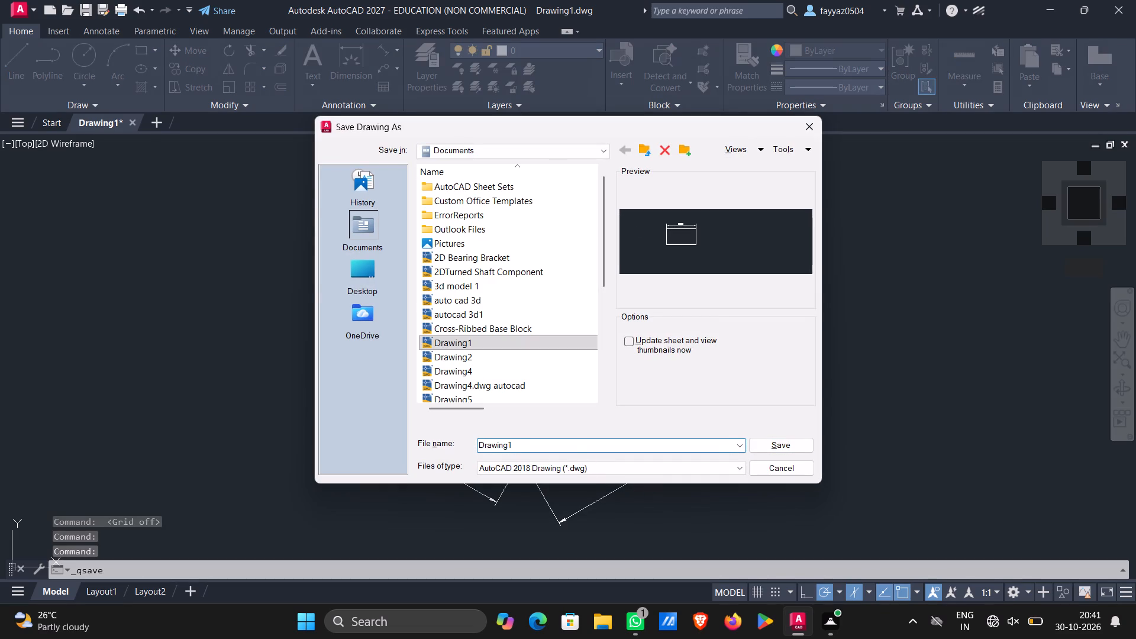
key(BackSpace)
key(BackSpace)
key(BackSpace)
key(BackSpace)
key(BackSpace)
key(BackSpace)
key(BackSpace)
key(BackSpace)
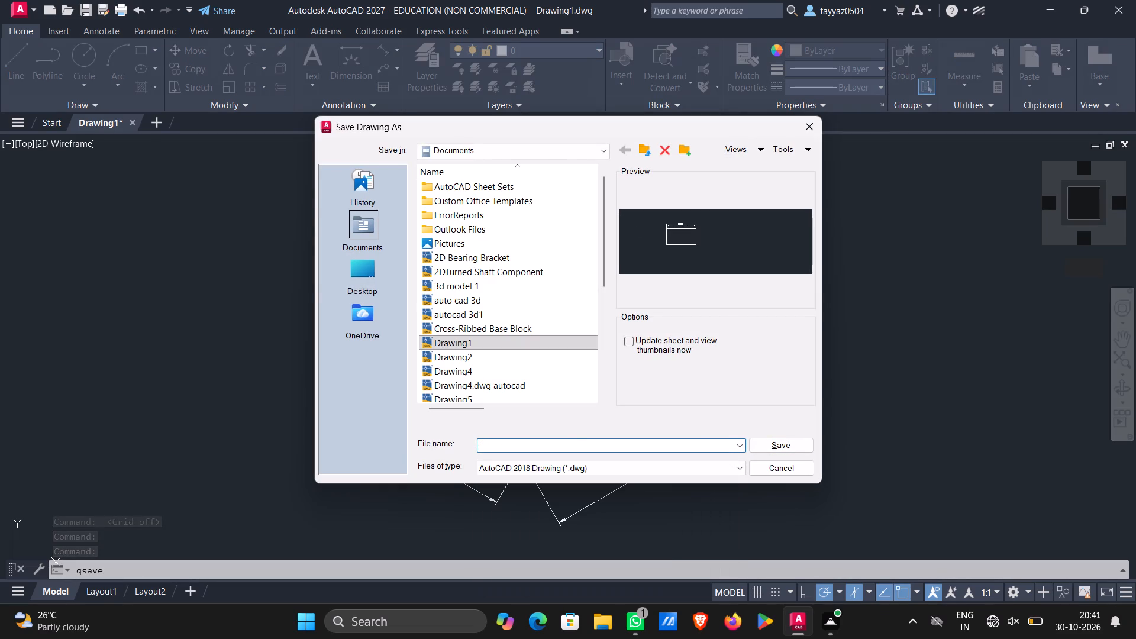
key(BackSpace)
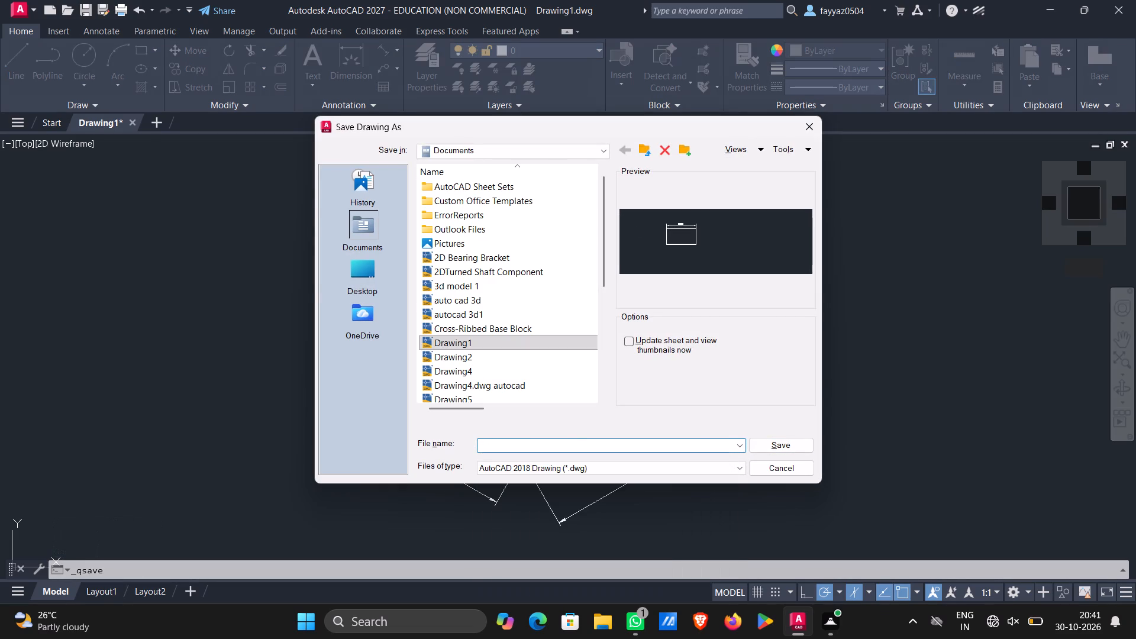
text(Bearing)
key(space)
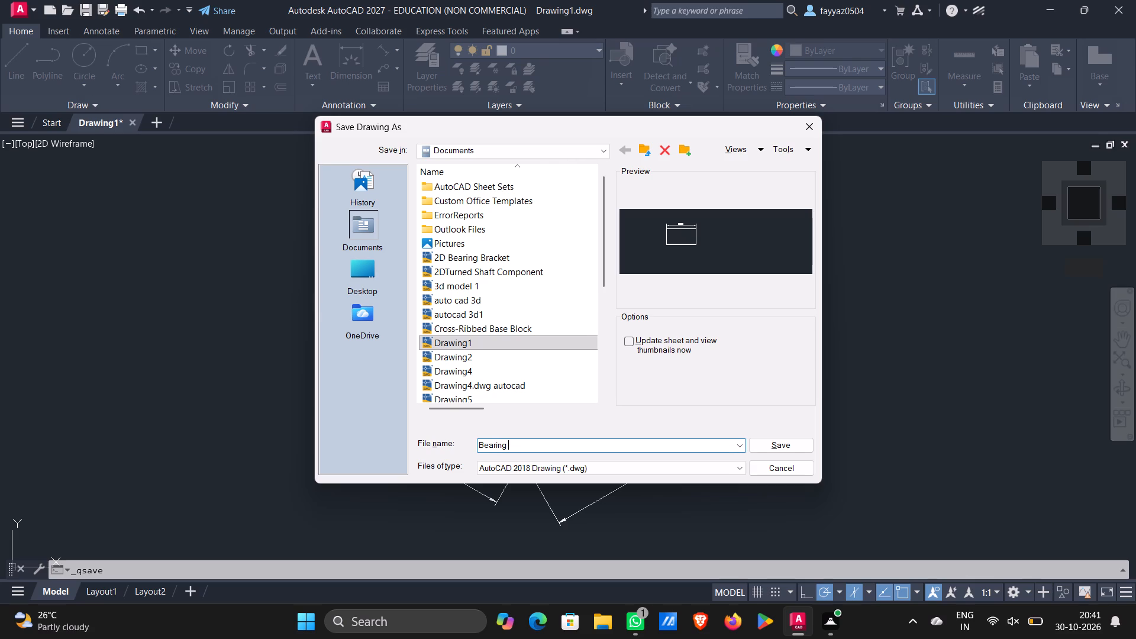
text(s)
text(upport)
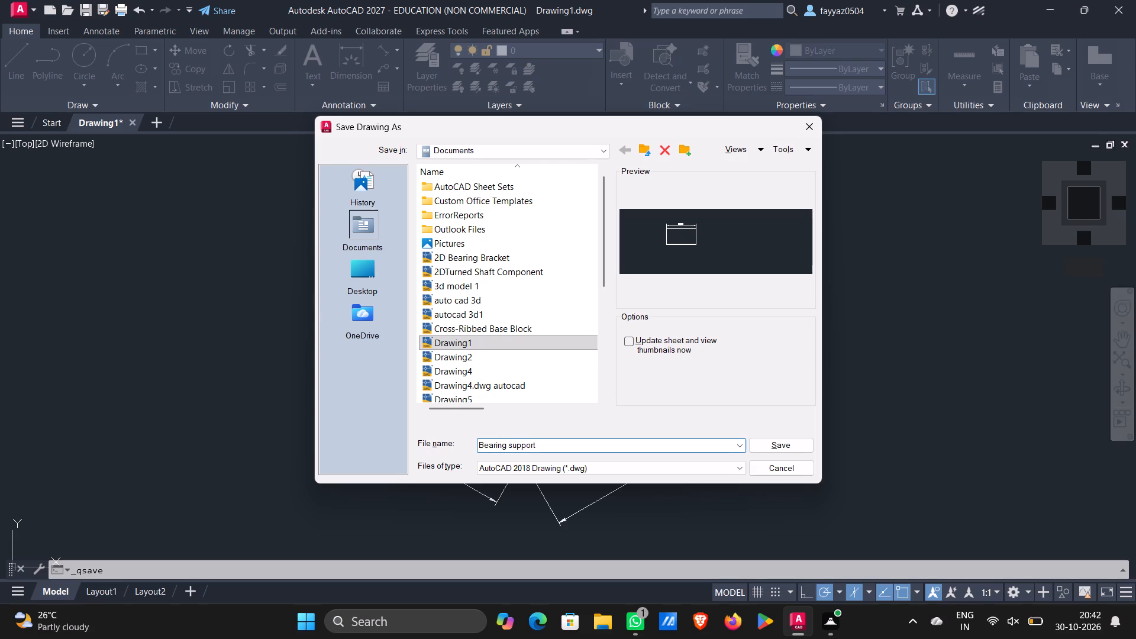
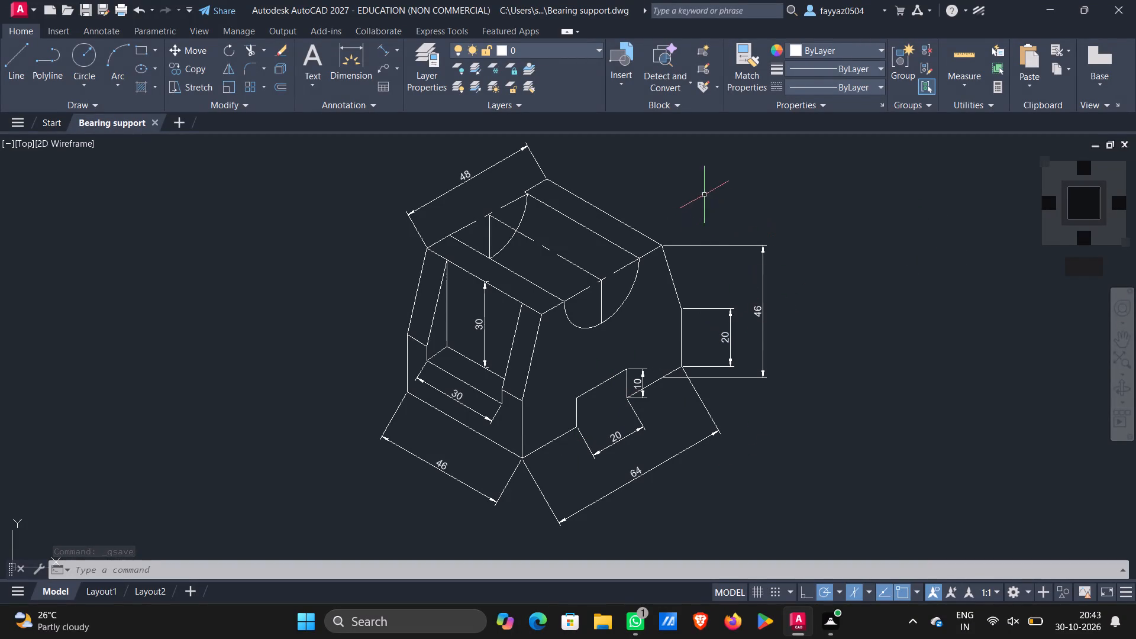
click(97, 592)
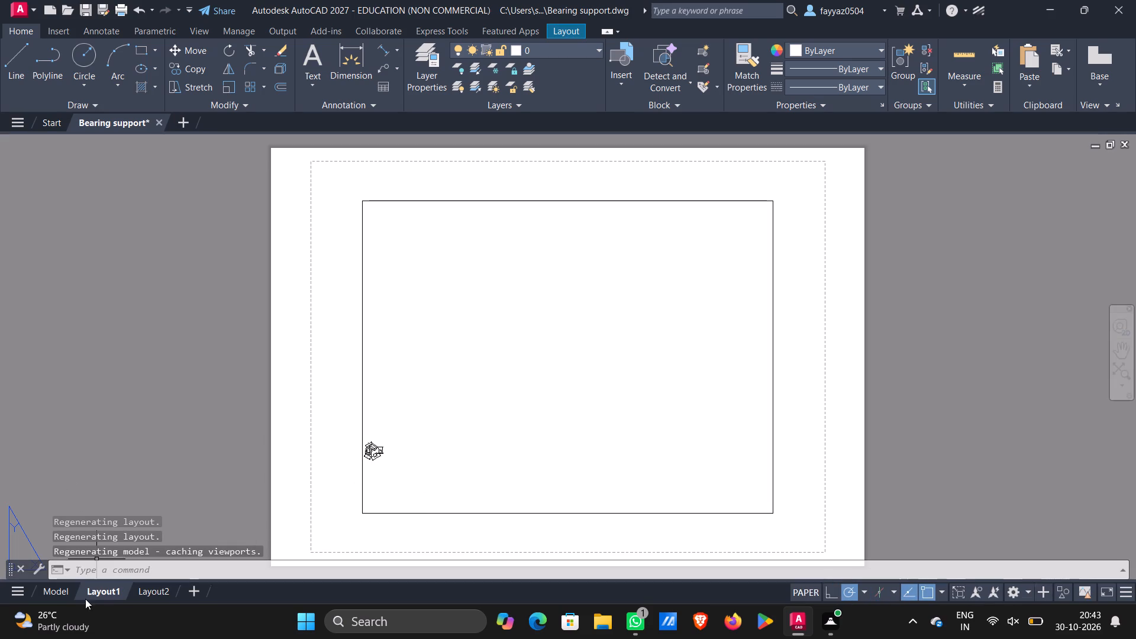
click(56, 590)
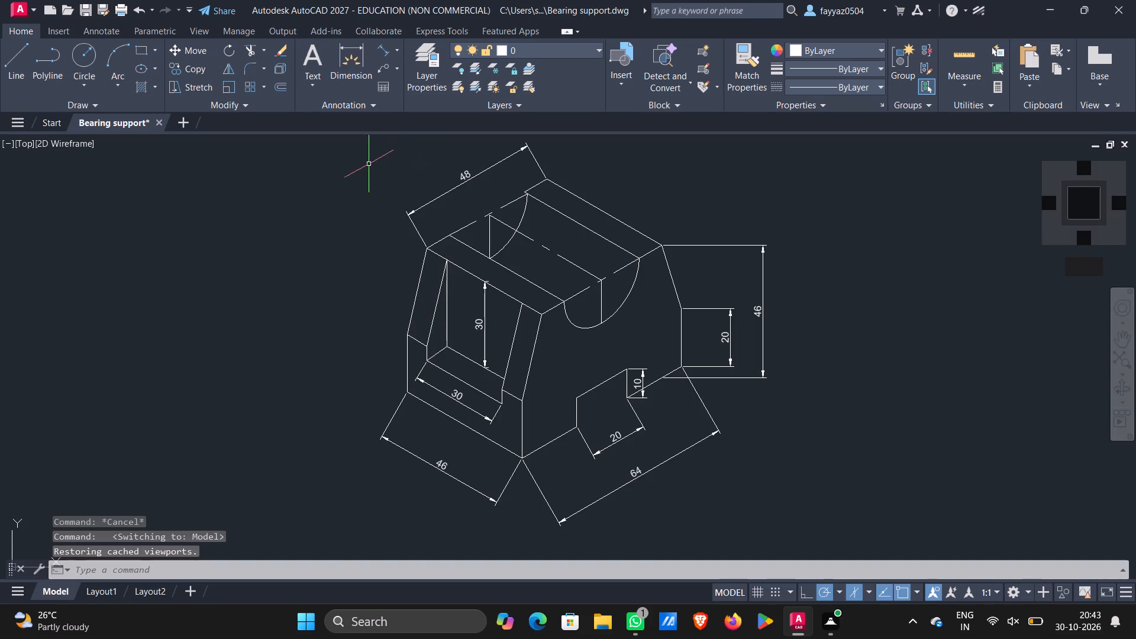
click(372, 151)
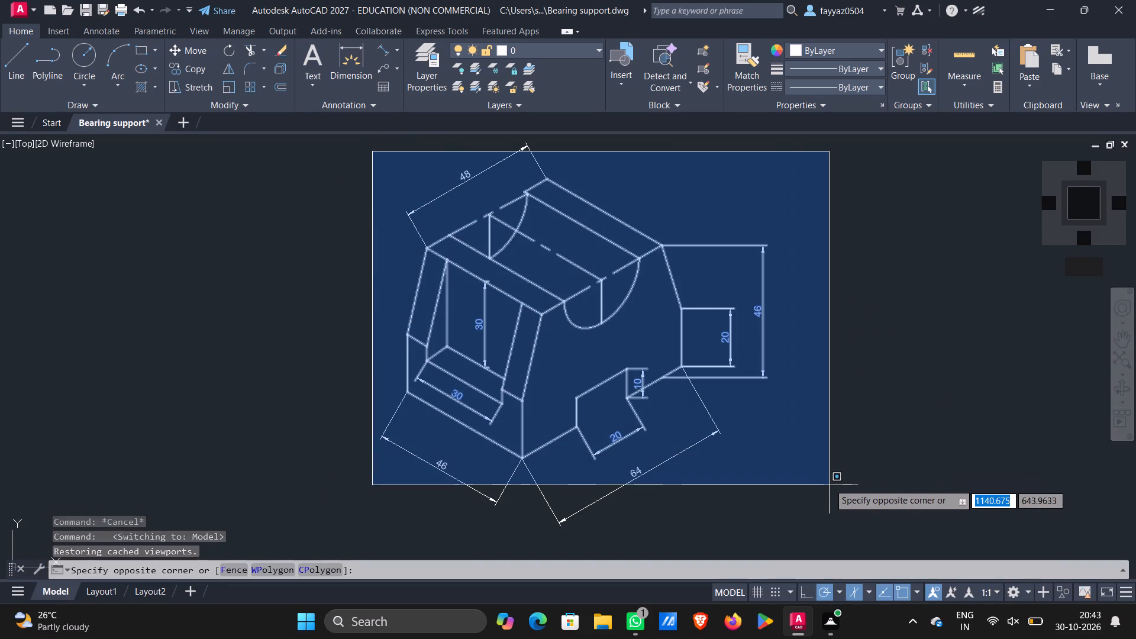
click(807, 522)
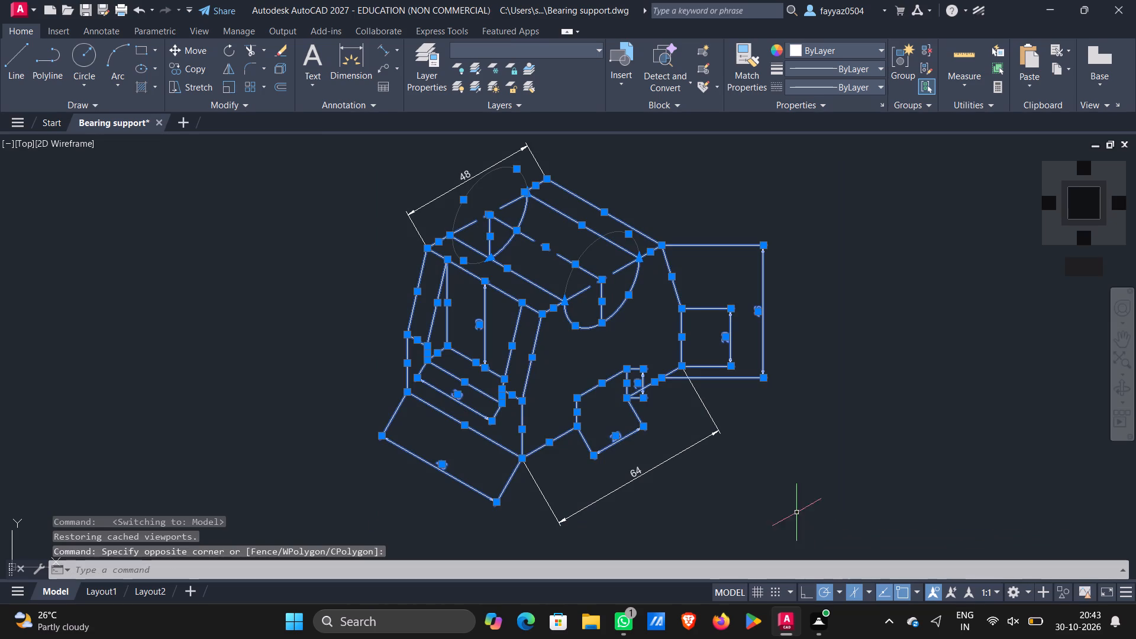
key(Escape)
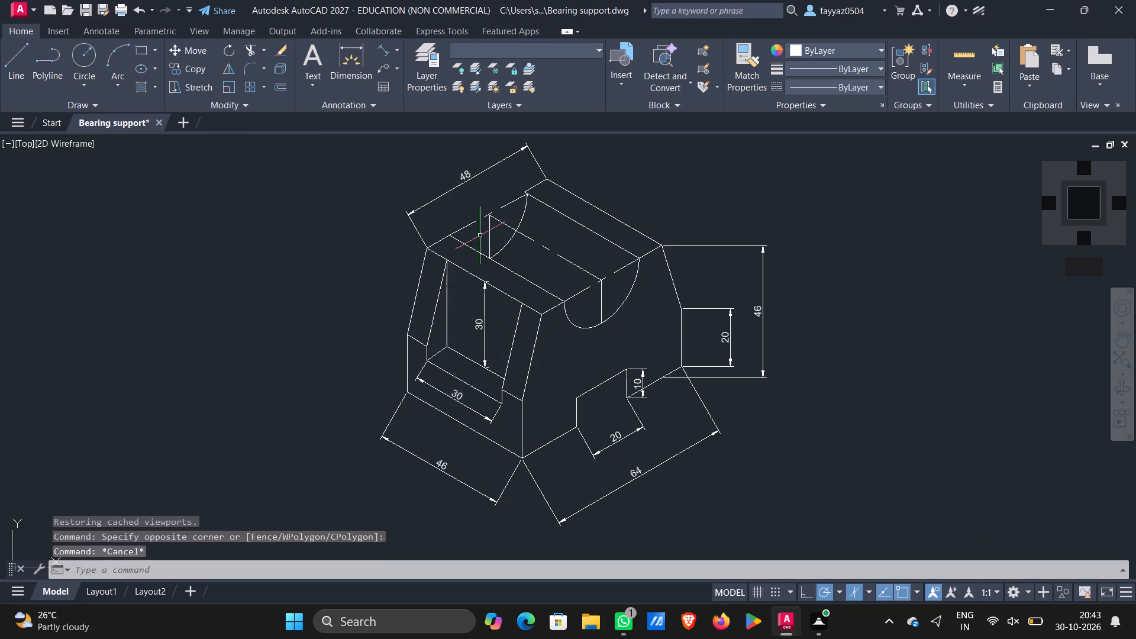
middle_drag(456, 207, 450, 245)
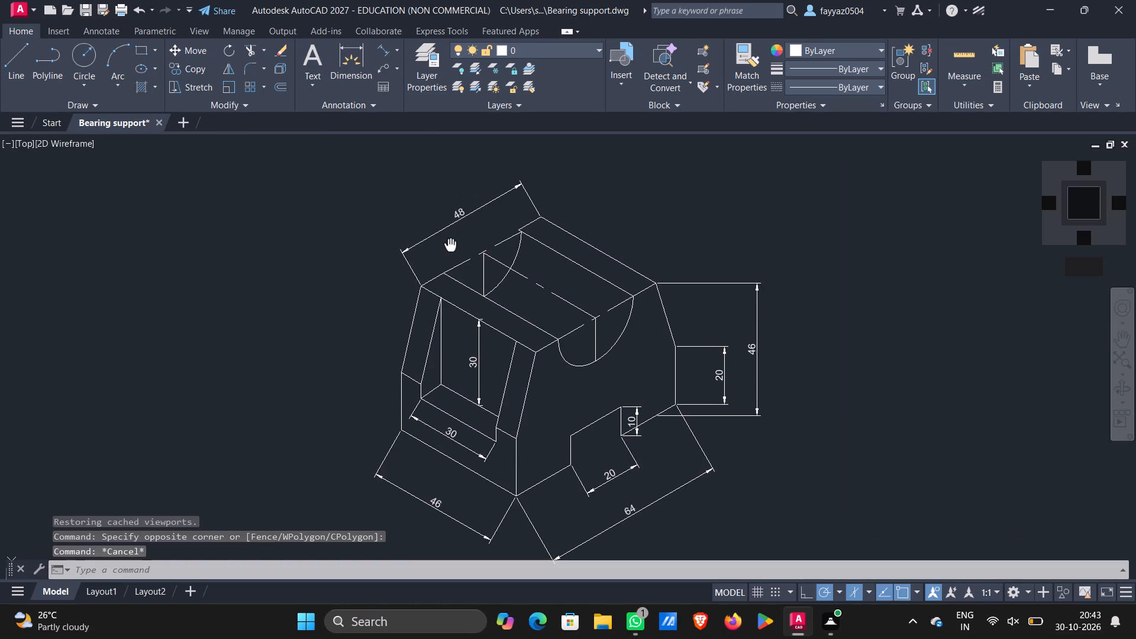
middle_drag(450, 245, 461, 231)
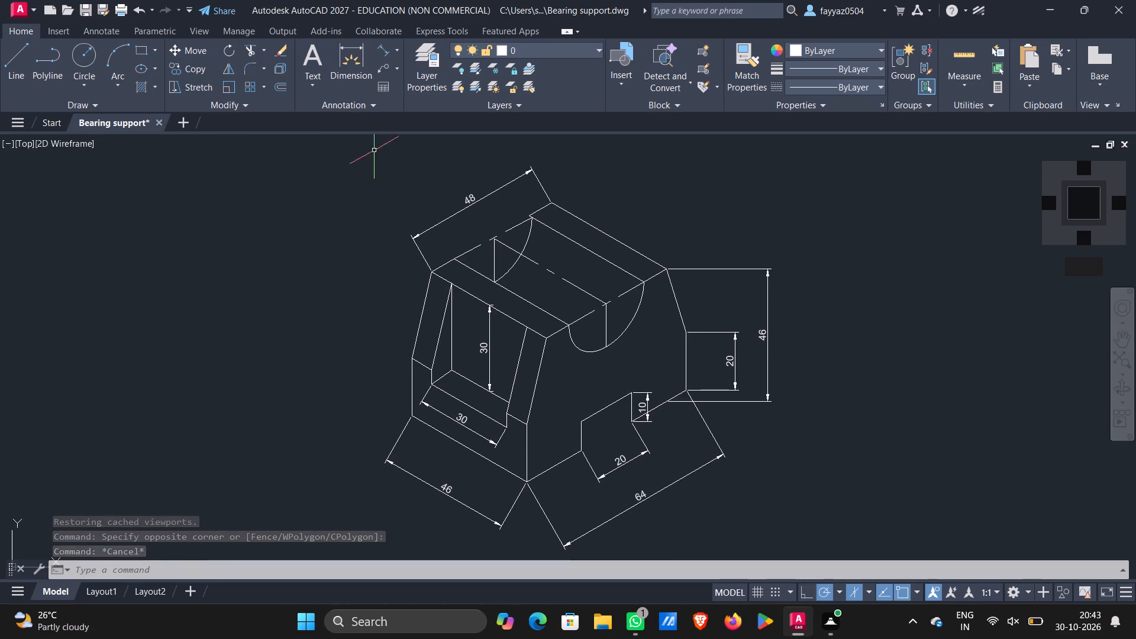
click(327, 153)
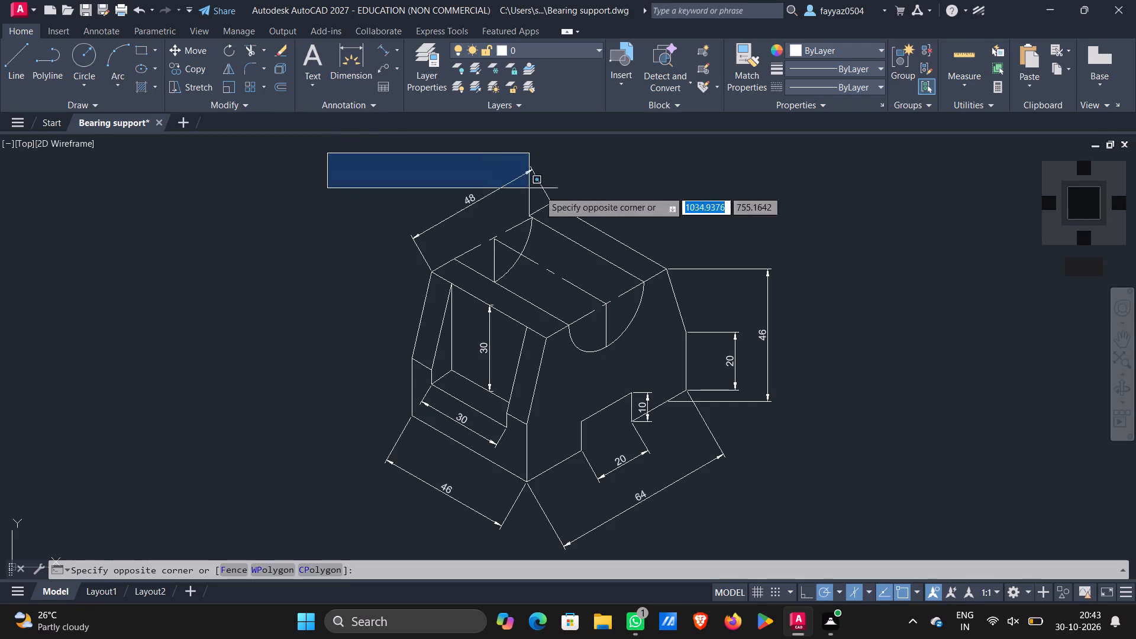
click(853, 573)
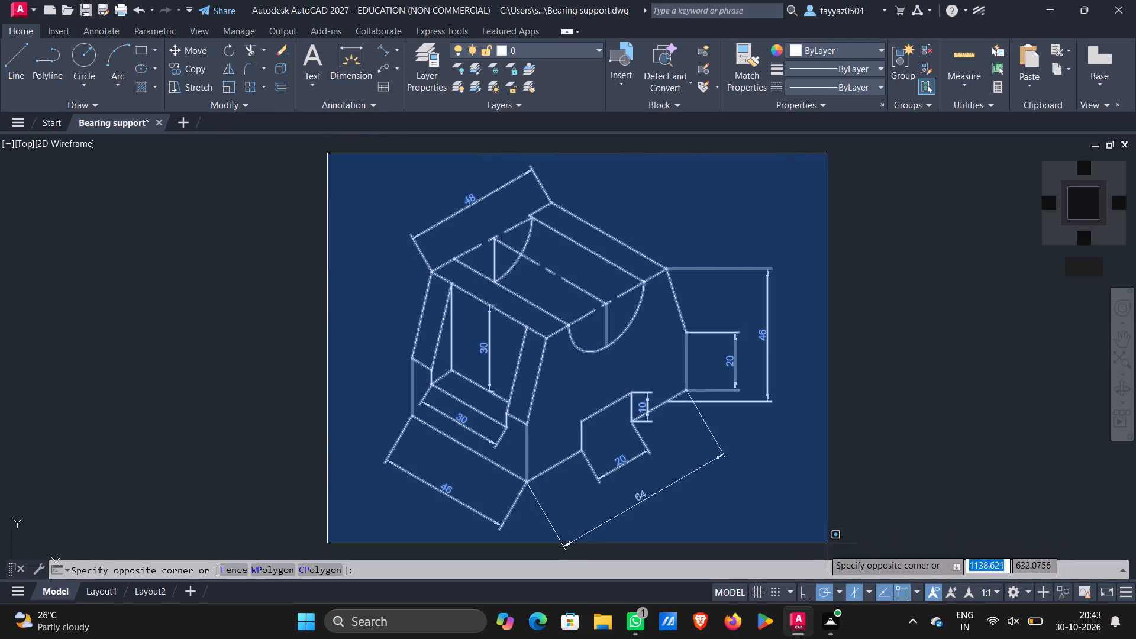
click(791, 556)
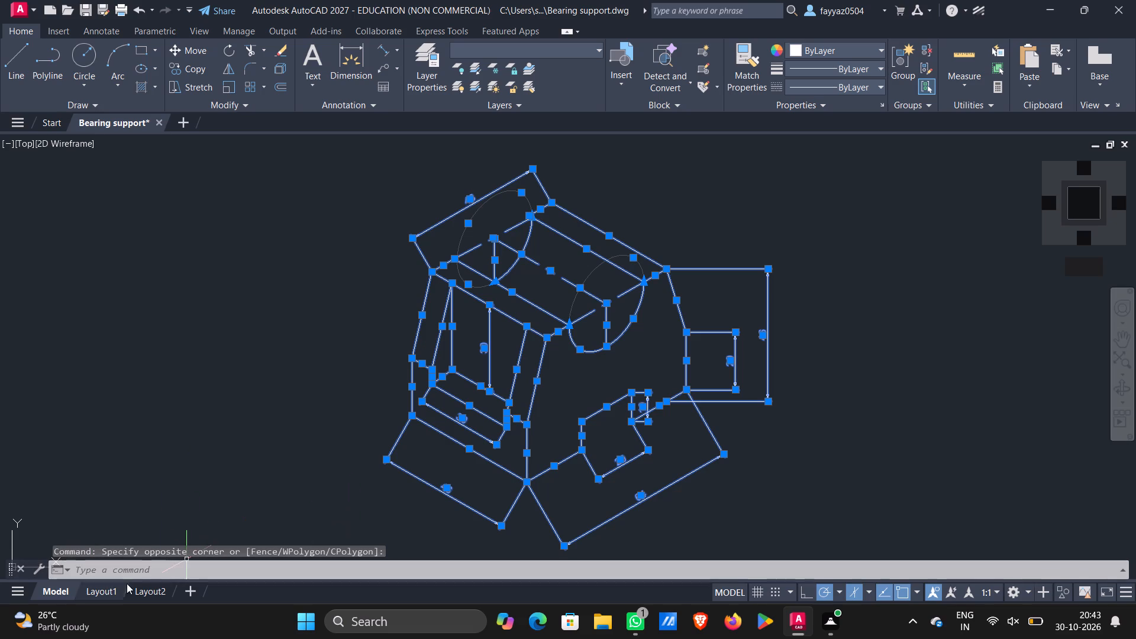
Examine how the part drawing is placed and sized on the Layout1 sheet.
click(113, 592)
scroll(340, 496, up, 1)
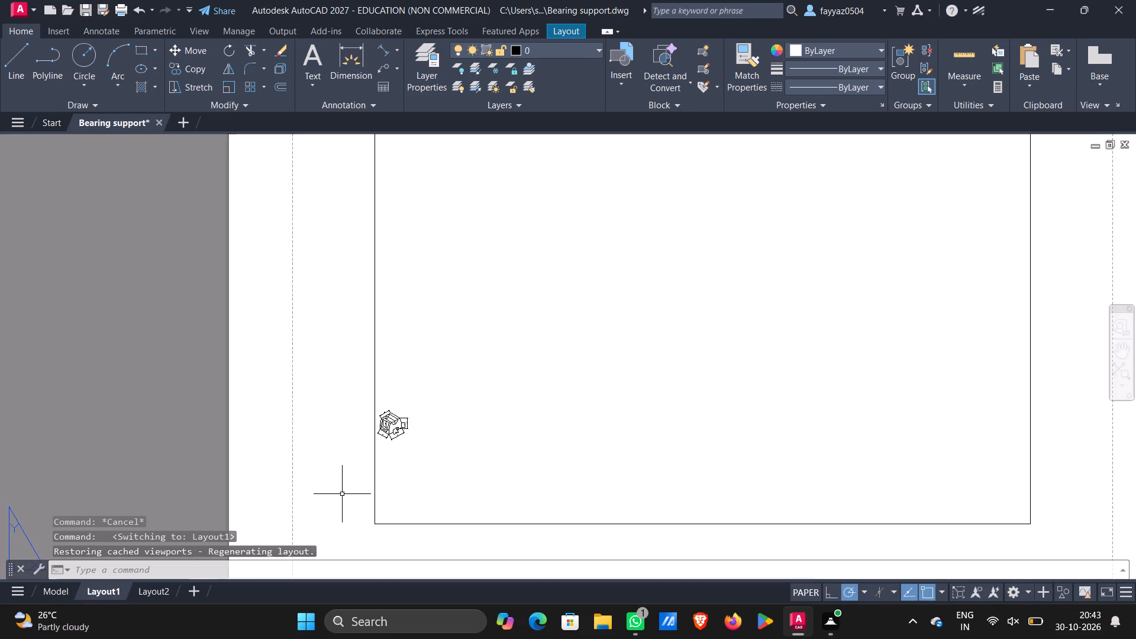
scroll(347, 490, up, 1)
middle_drag(411, 406, 201, 444)
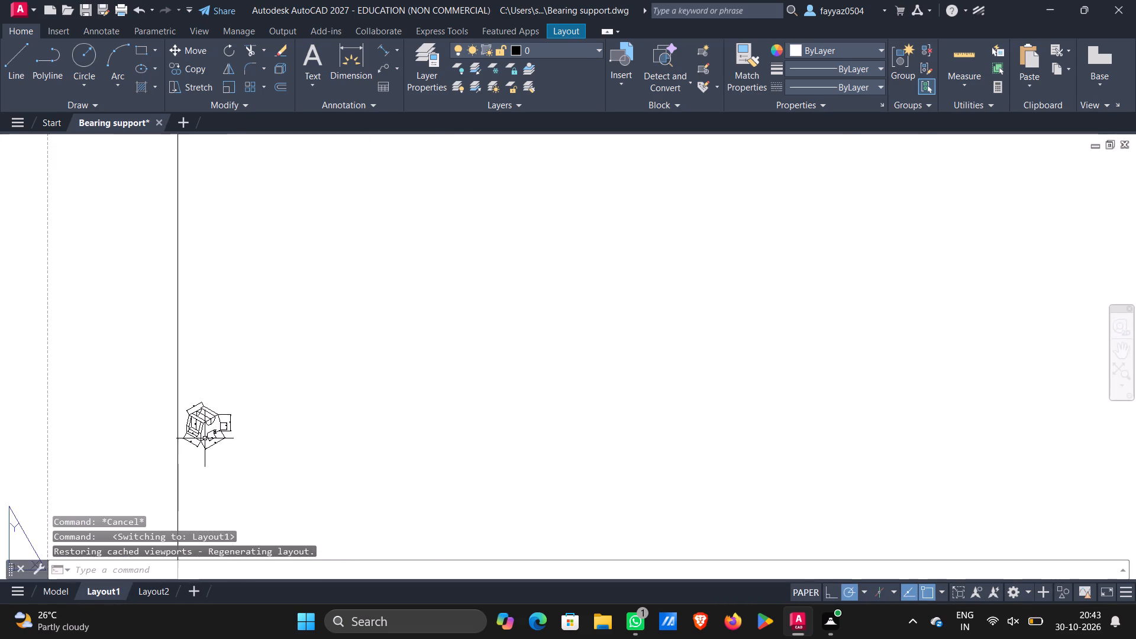
scroll(209, 434, down, 2)
Plot Layout2 as a single sheet using the DWG To PDF.pc3 plotter on ISO A4 landscape at 1:1 scale.
click(148, 596)
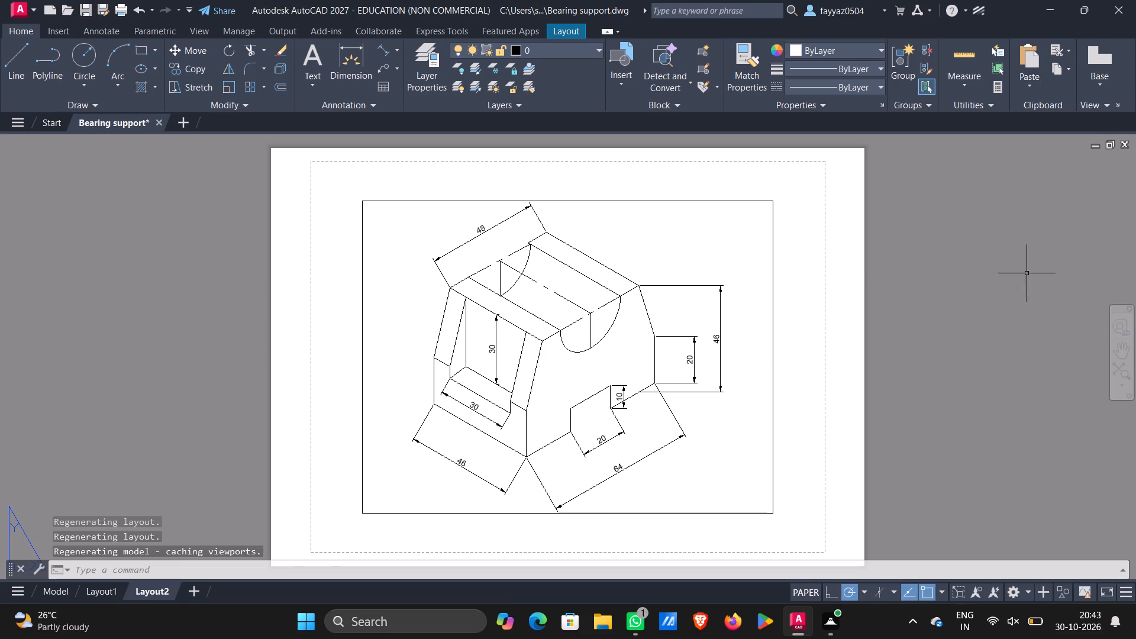
text(plot)
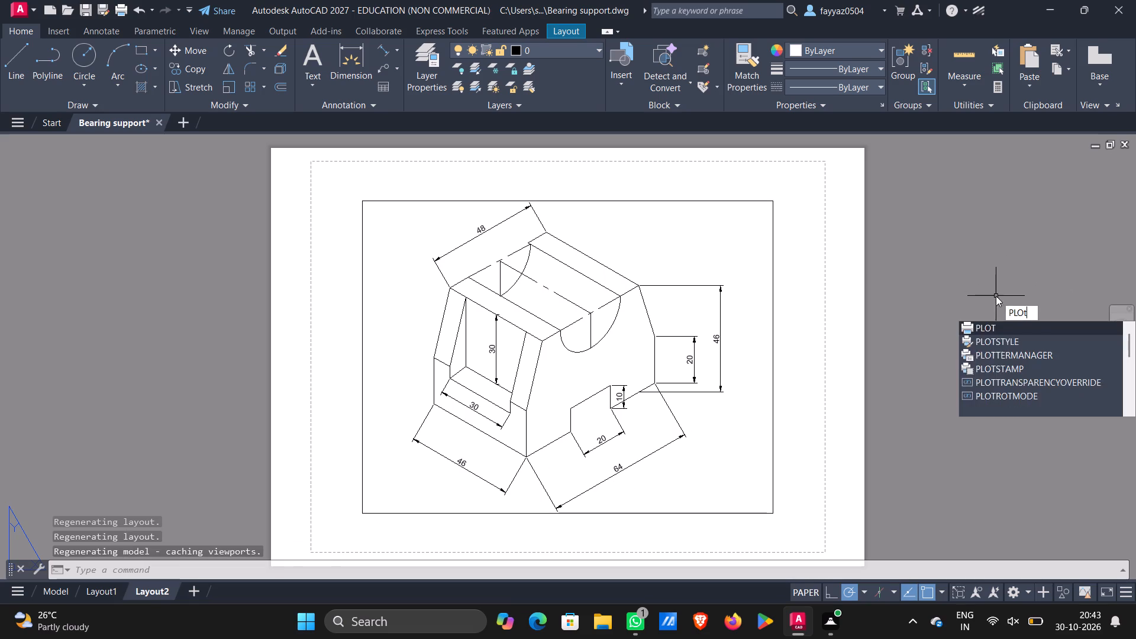
key(Return)
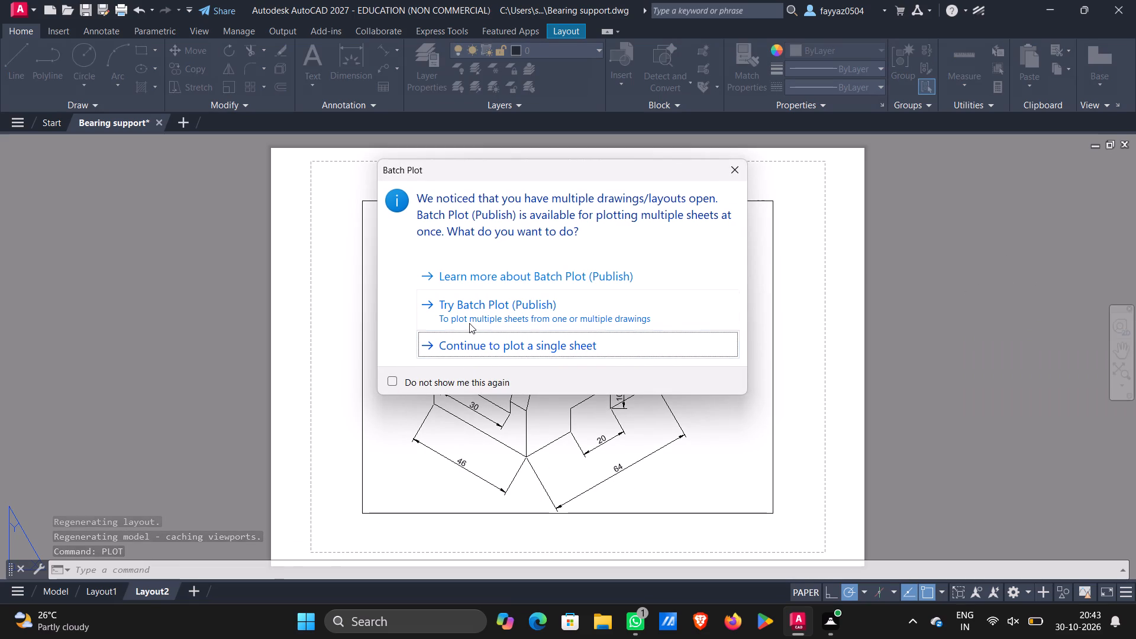
key(Return)
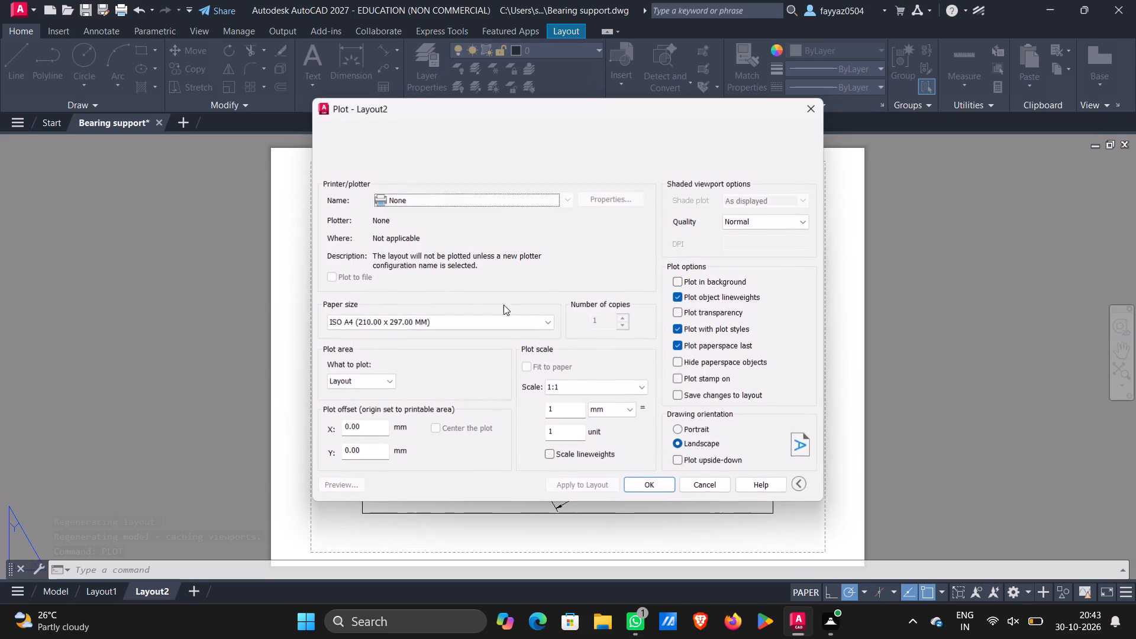
click(560, 201)
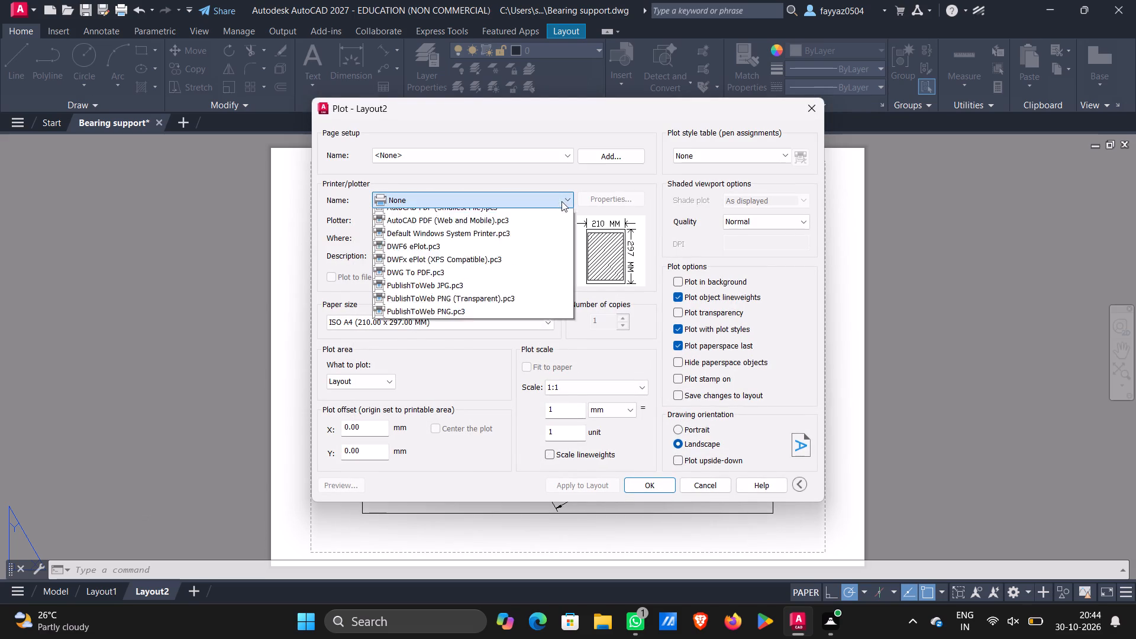
click(415, 355)
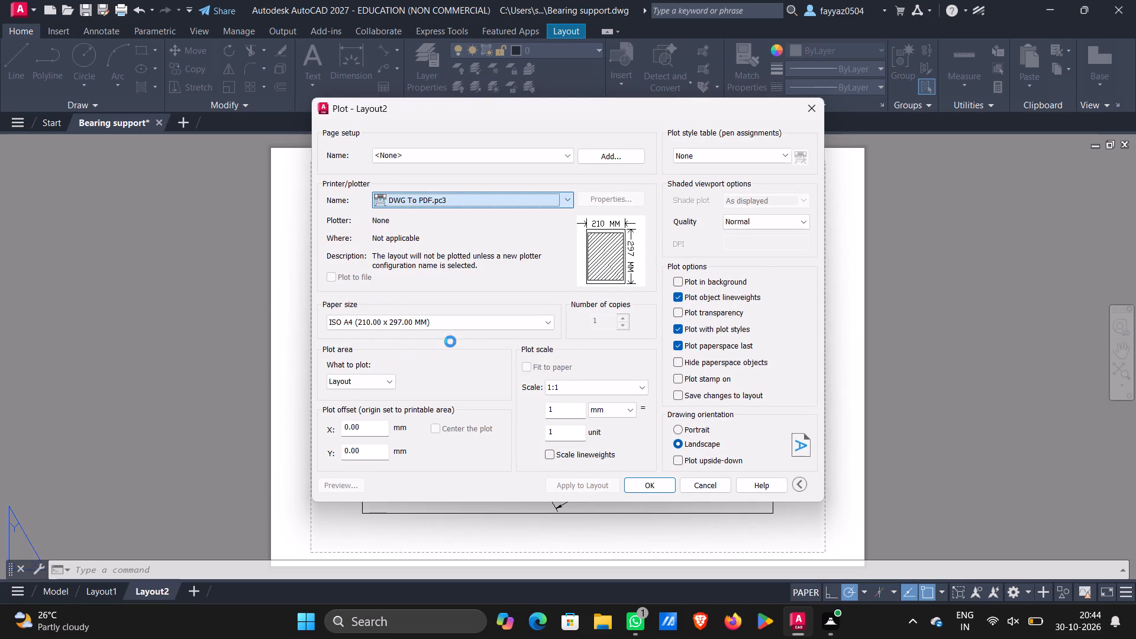
click(653, 488)
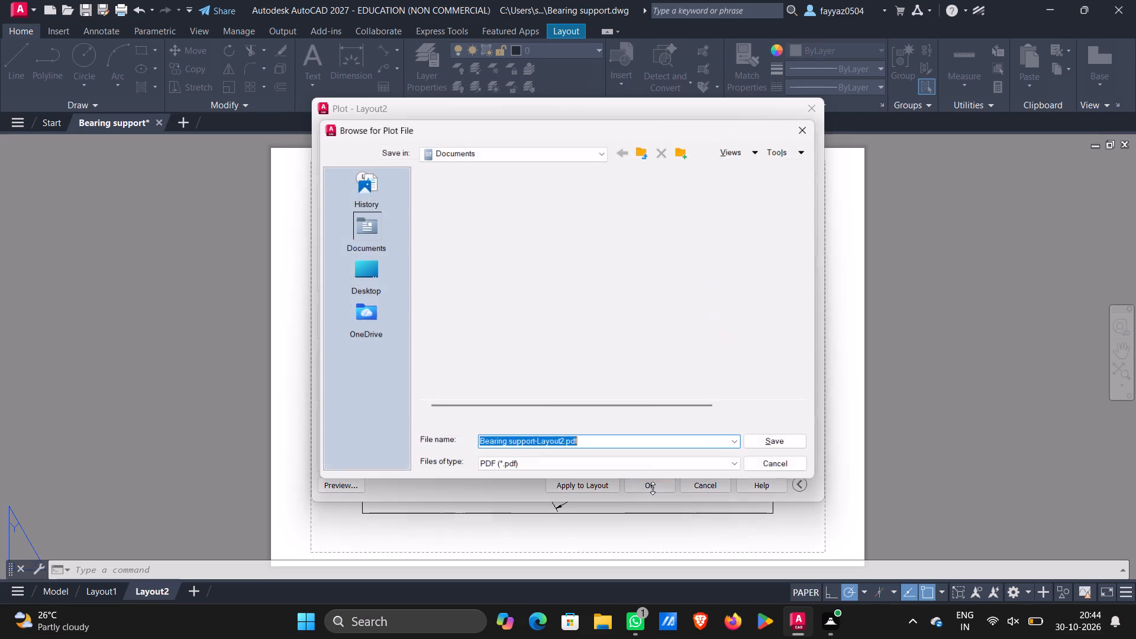
Save the PDF plot in the Documents folder under the file name "Bearing supportpdf" and minimise the opened PDF viewer.
click(567, 442)
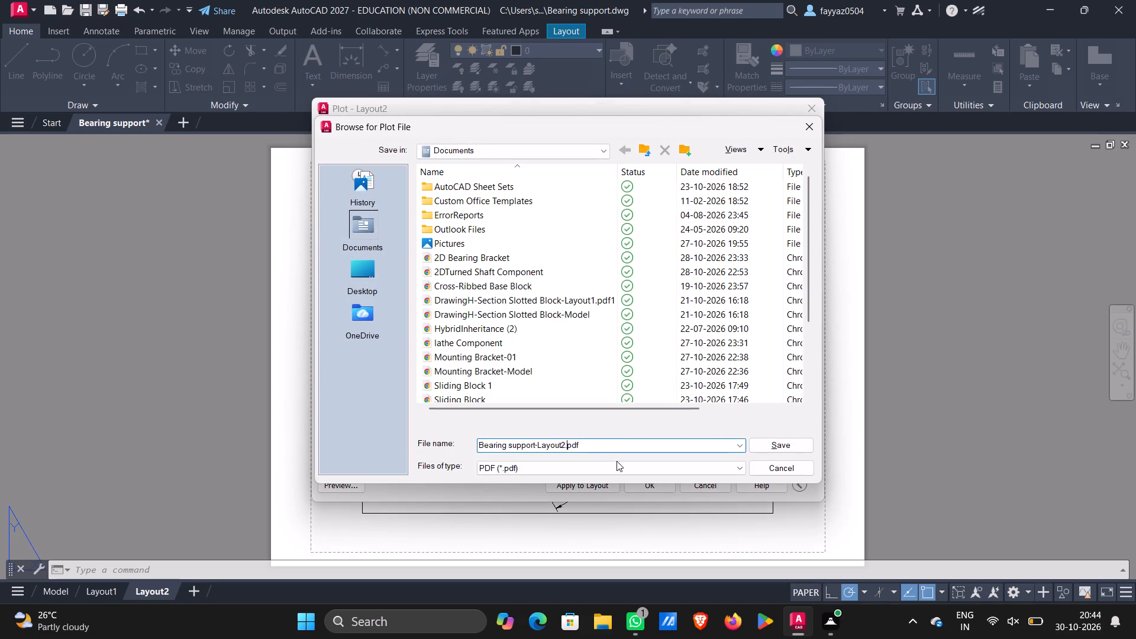
key(BackSpace)
key(BackSpace)
key(BackSpace)
key(BackSpace)
key(BackSpace)
key(BackSpace)
key(BackSpace)
key(BackSpace)
key(BackSpace)
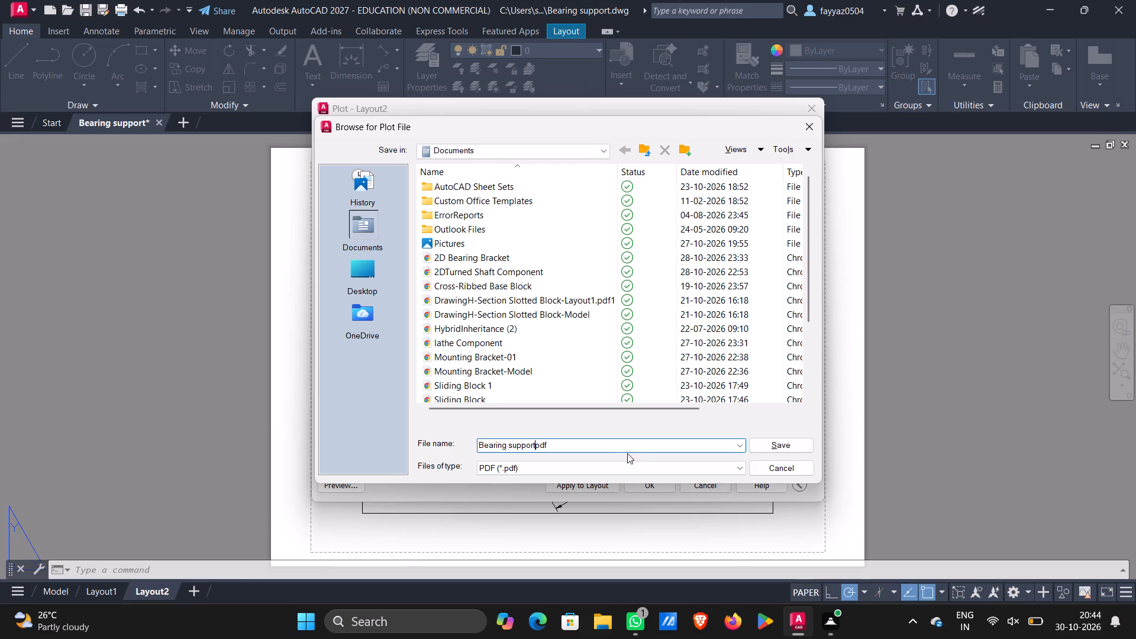
click(780, 452)
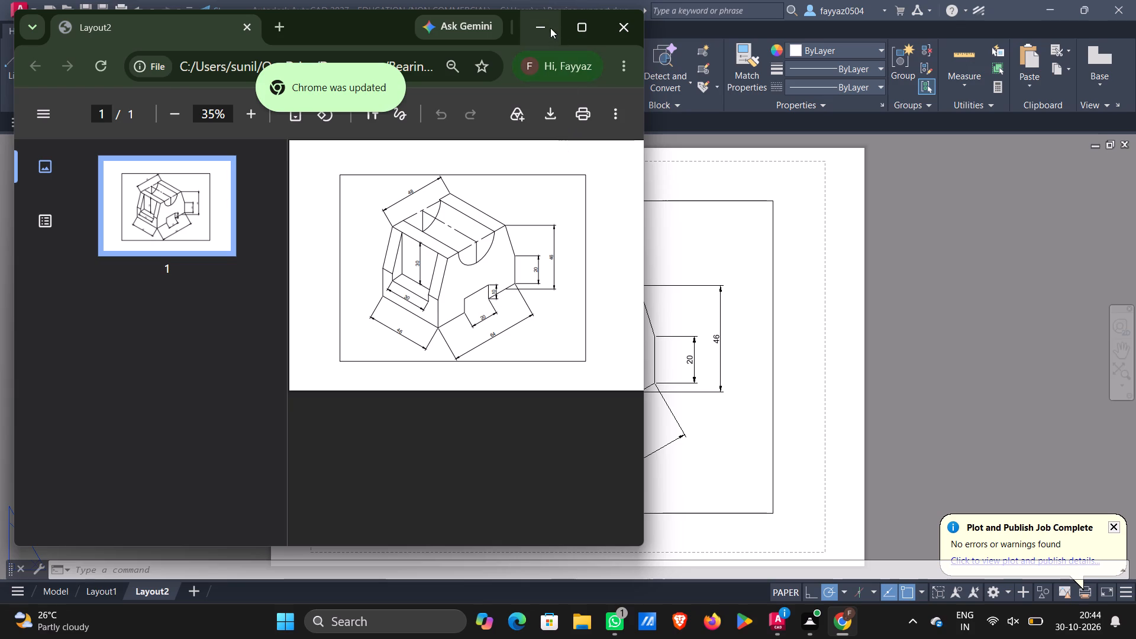
click(550, 28)
Stop recording the command log with LOGFILEOFF.
click(139, 567)
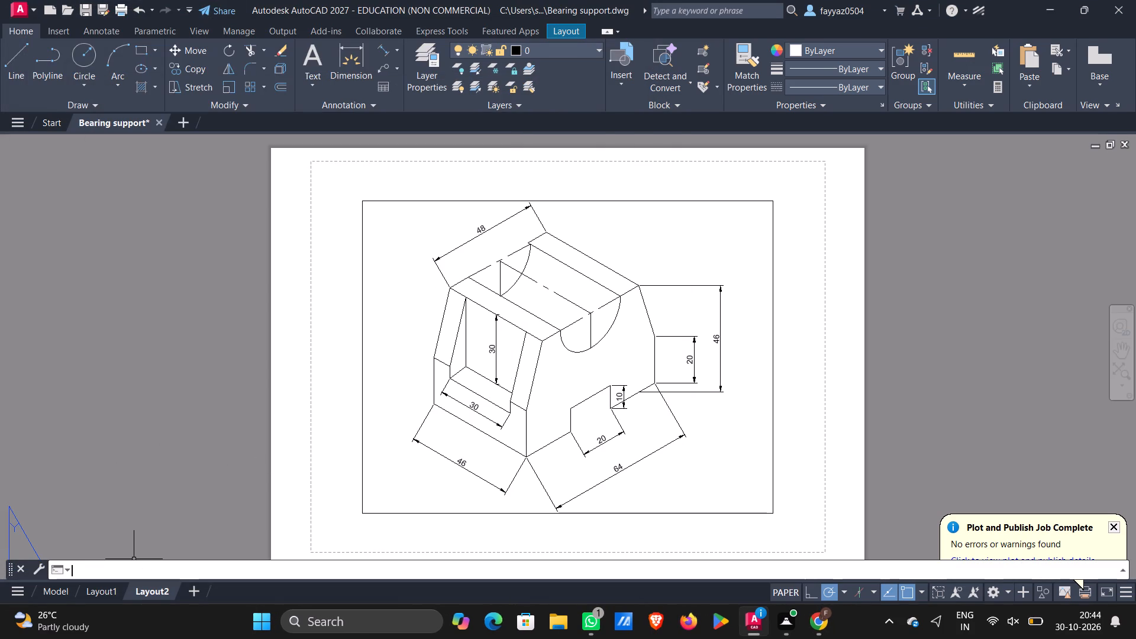
text(logf)
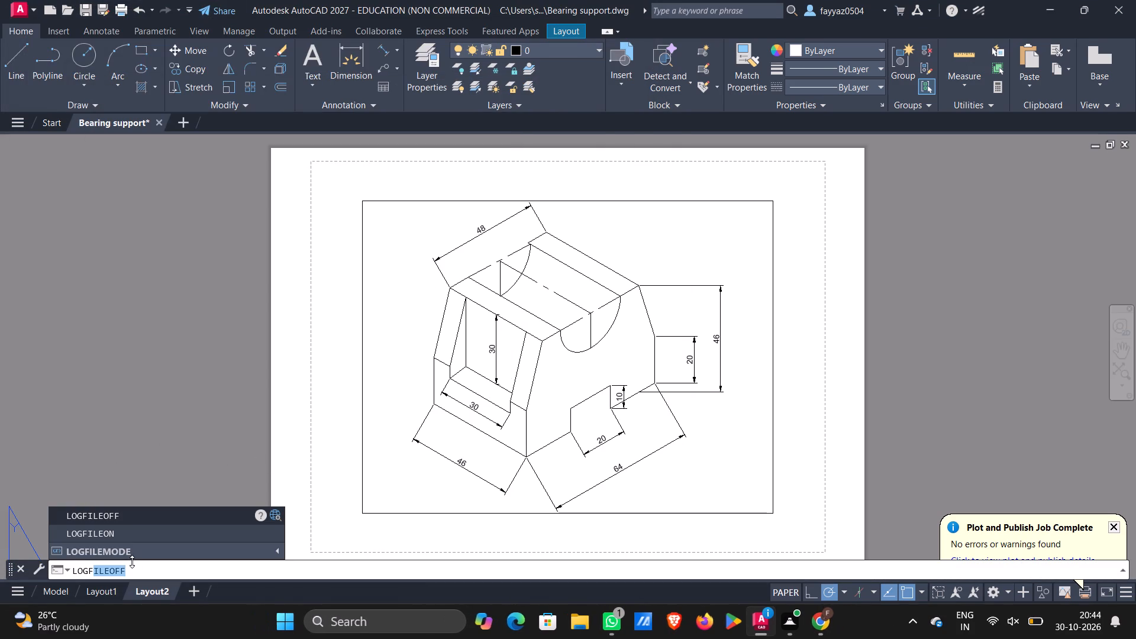
click(119, 518)
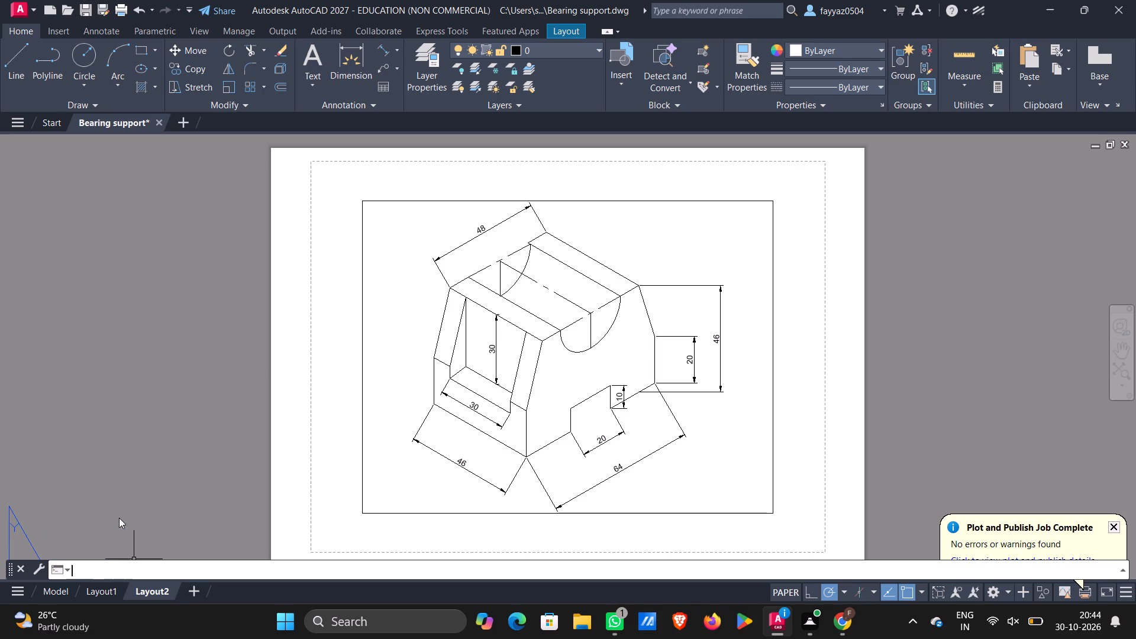